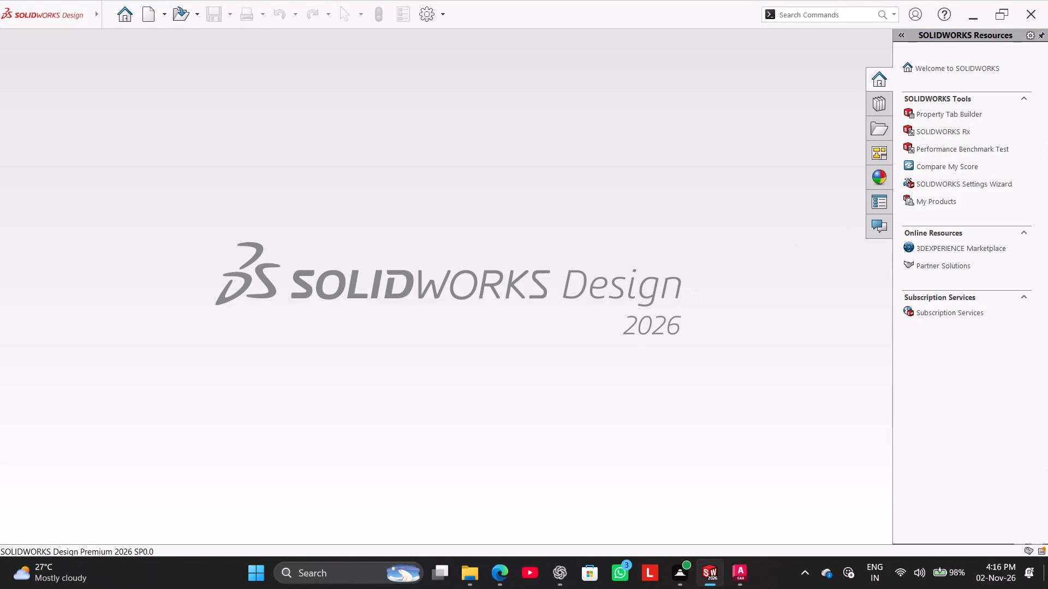
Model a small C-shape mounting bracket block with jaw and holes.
Create a new part document.
click(148, 21)
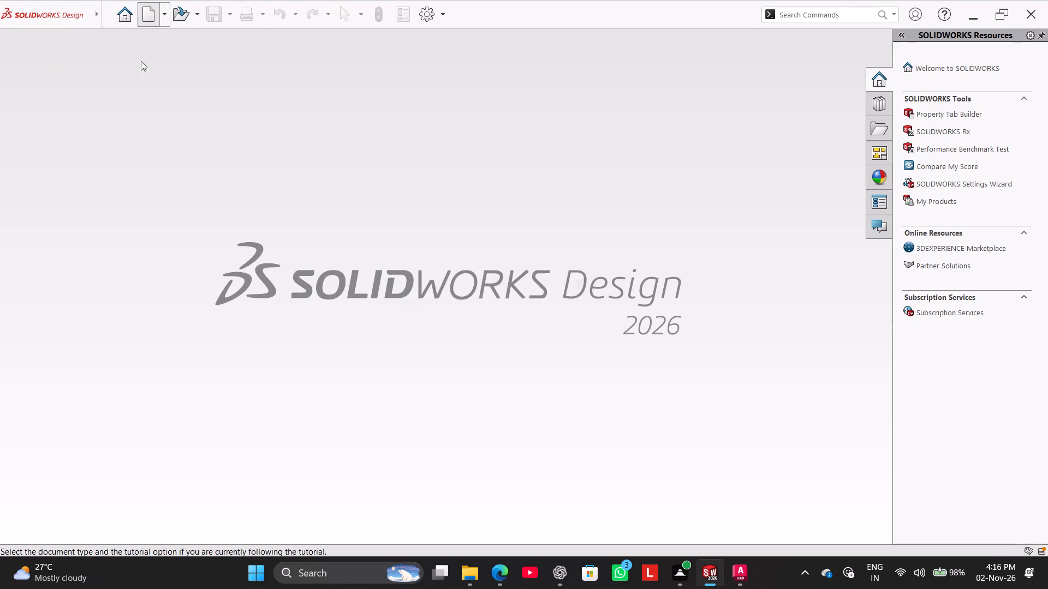
click(257, 268)
click(456, 433)
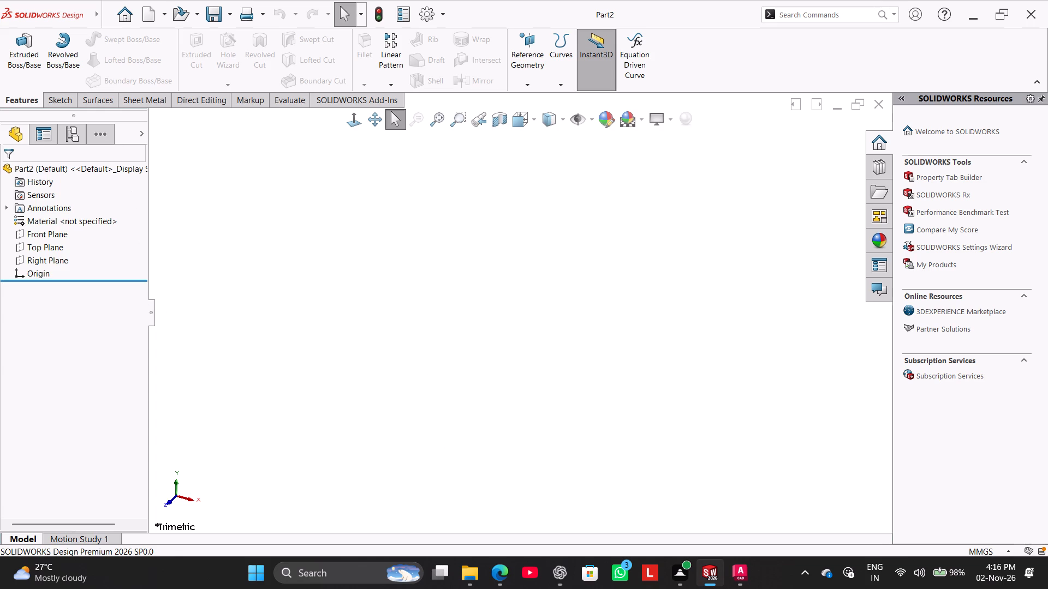
Sketch a center rectangle about 133 mm wide on the Front Plane, centred on the origin.
click(61, 94)
click(19, 53)
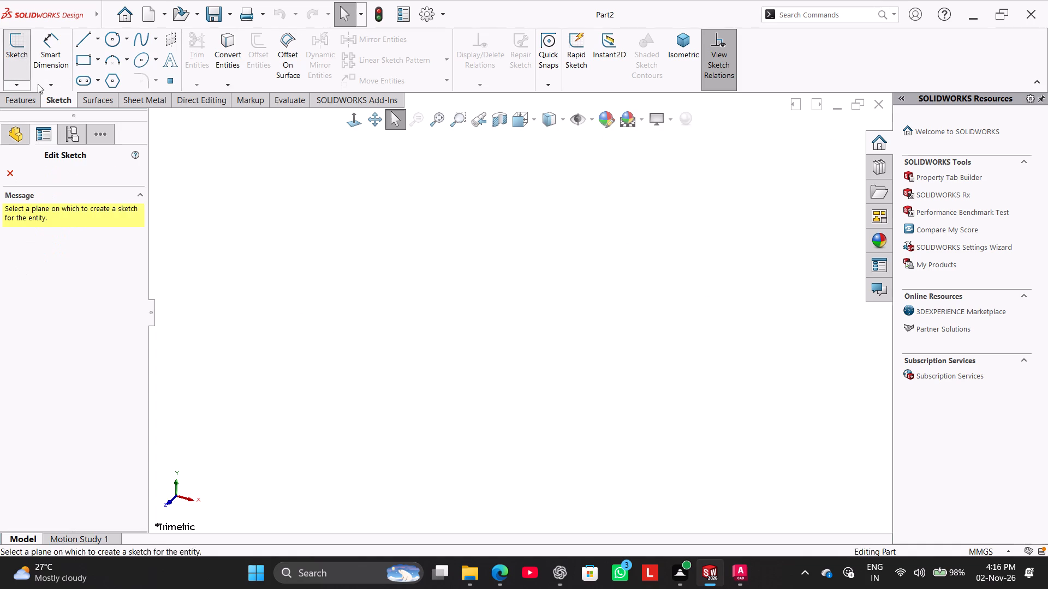
click(372, 209)
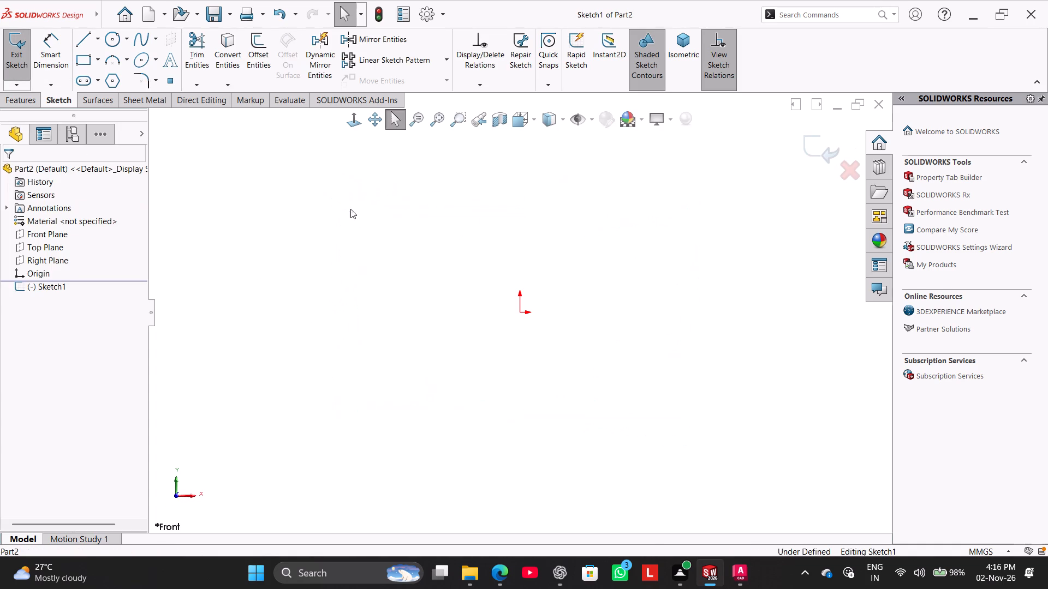
click(97, 64)
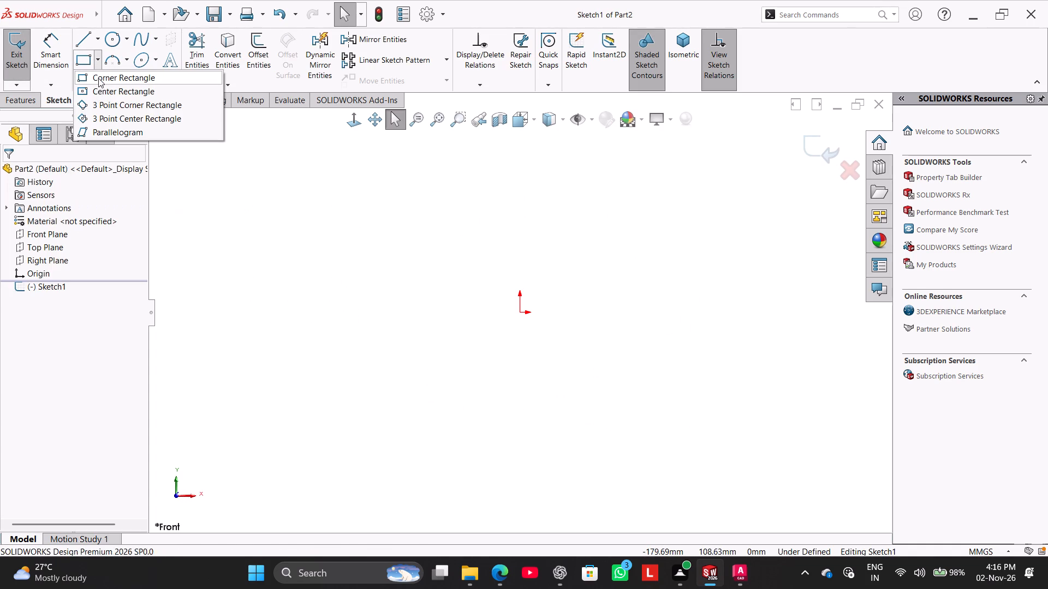
click(100, 94)
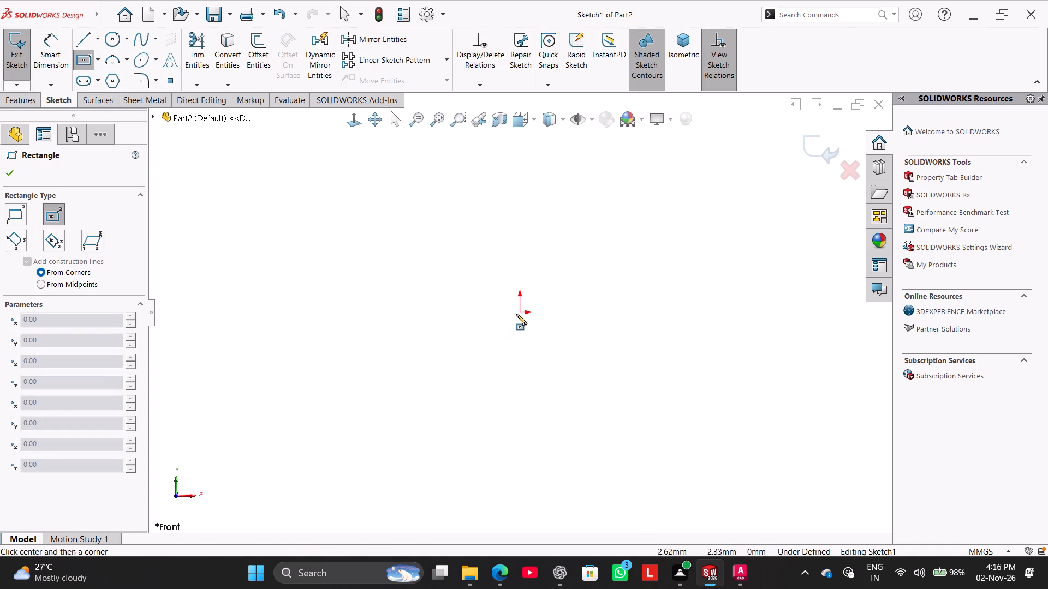
click(520, 310)
click(645, 416)
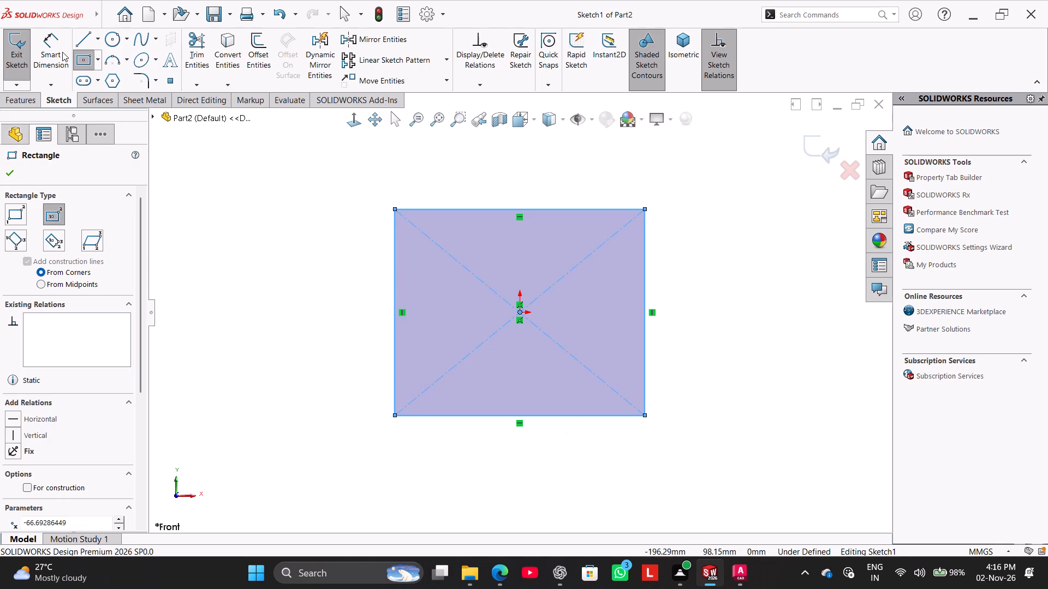
Dimension the rectangle's bottom edge and left edge to 3 mm each.
click(53, 43)
click(451, 417)
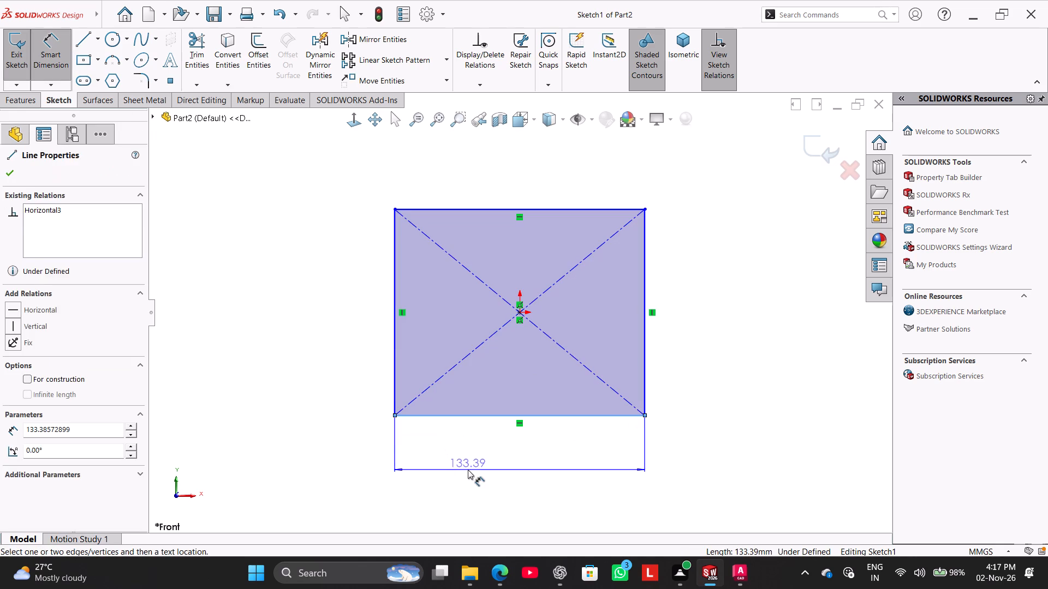
click(468, 470)
key(3)
key(Return)
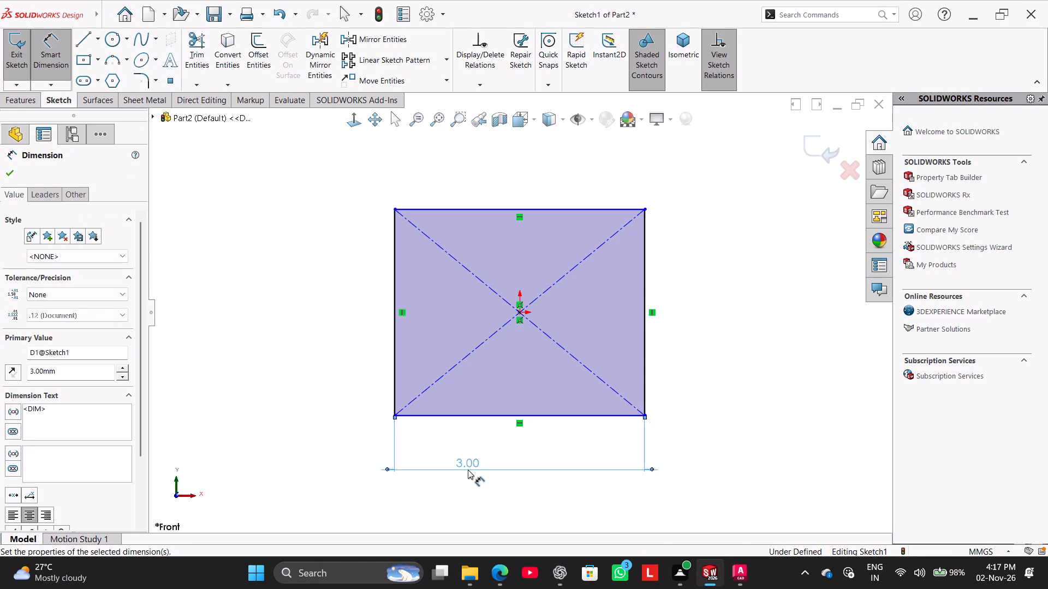
click(395, 255)
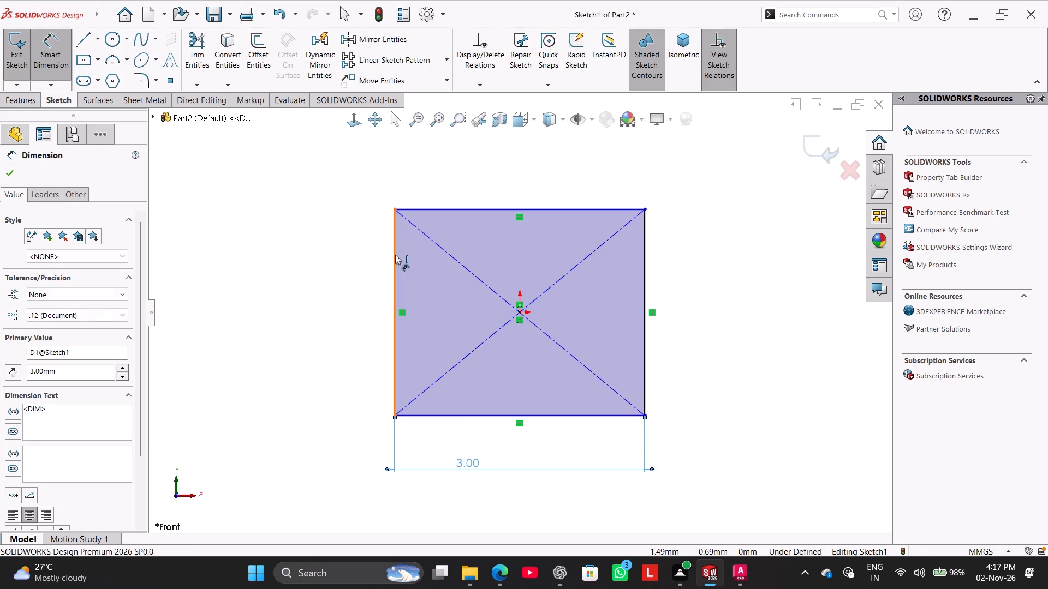
click(362, 283)
key(3)
key(Return)
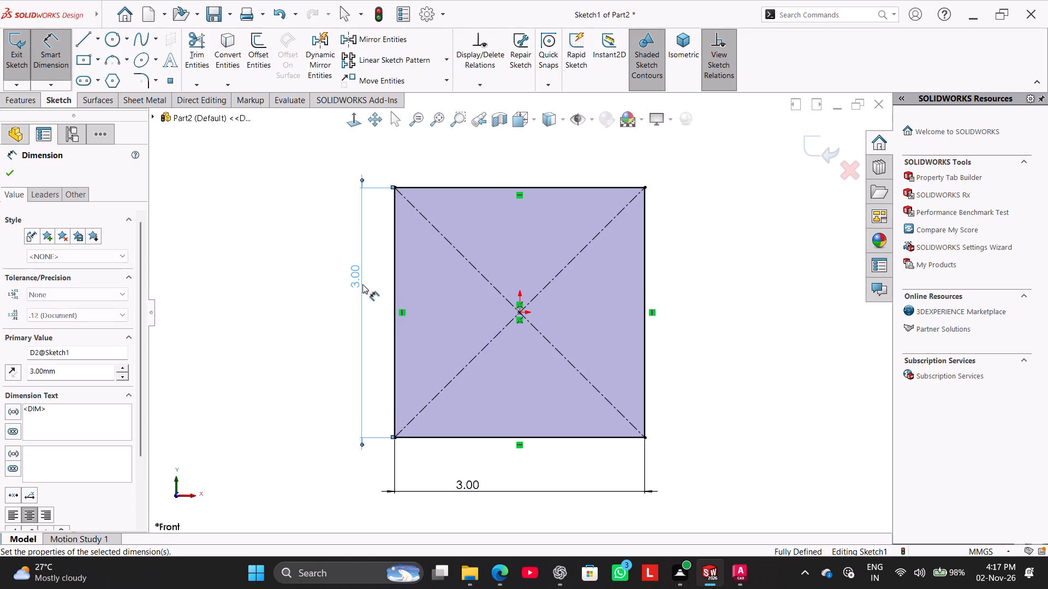
Extrude the square sketch as a boss with a mid-plane depth of 3 mm.
click(17, 97)
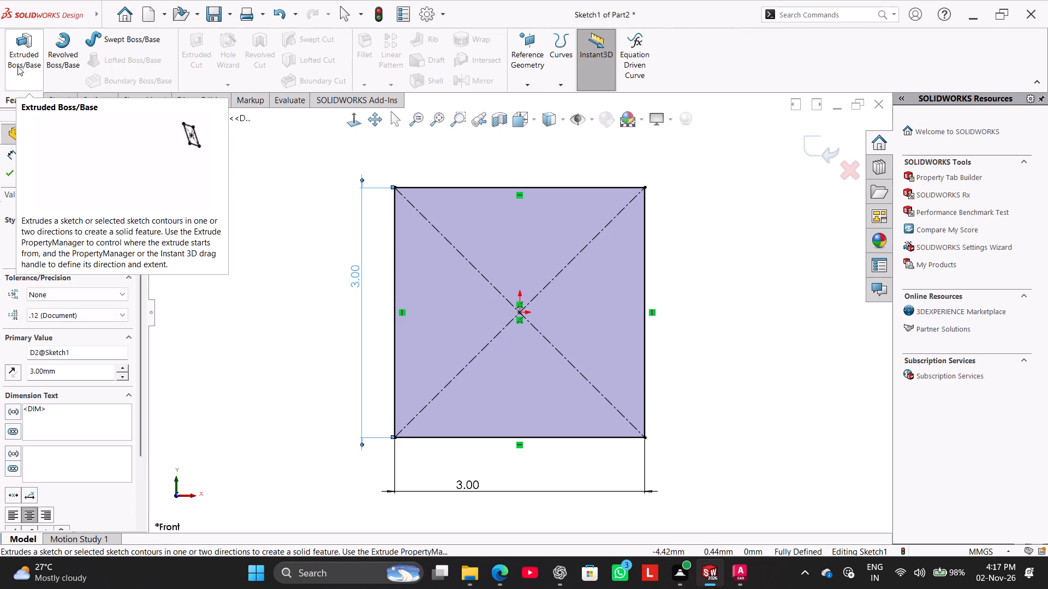
click(15, 55)
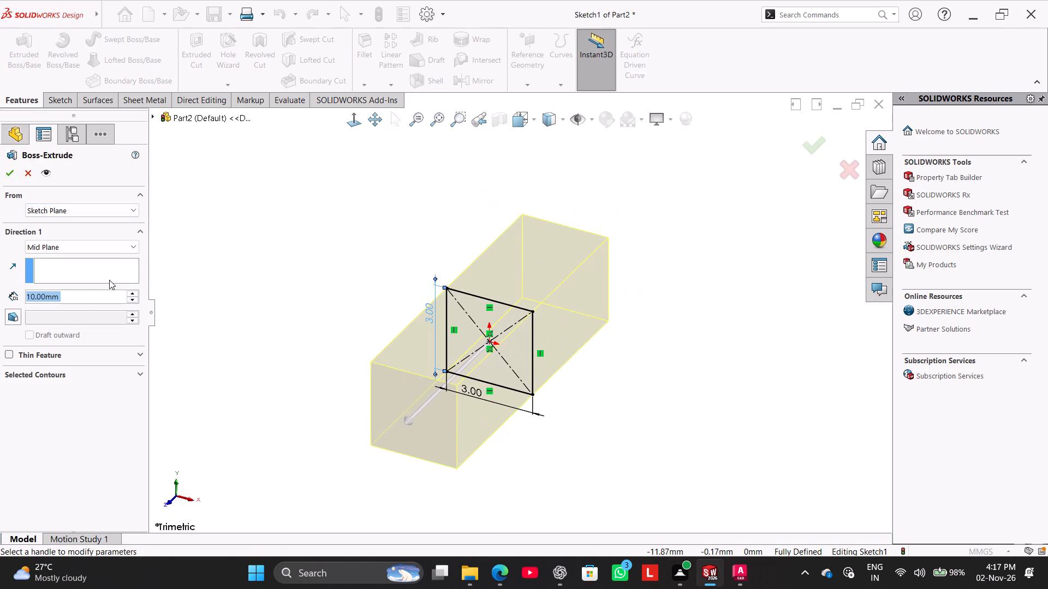
key(3)
key(Return)
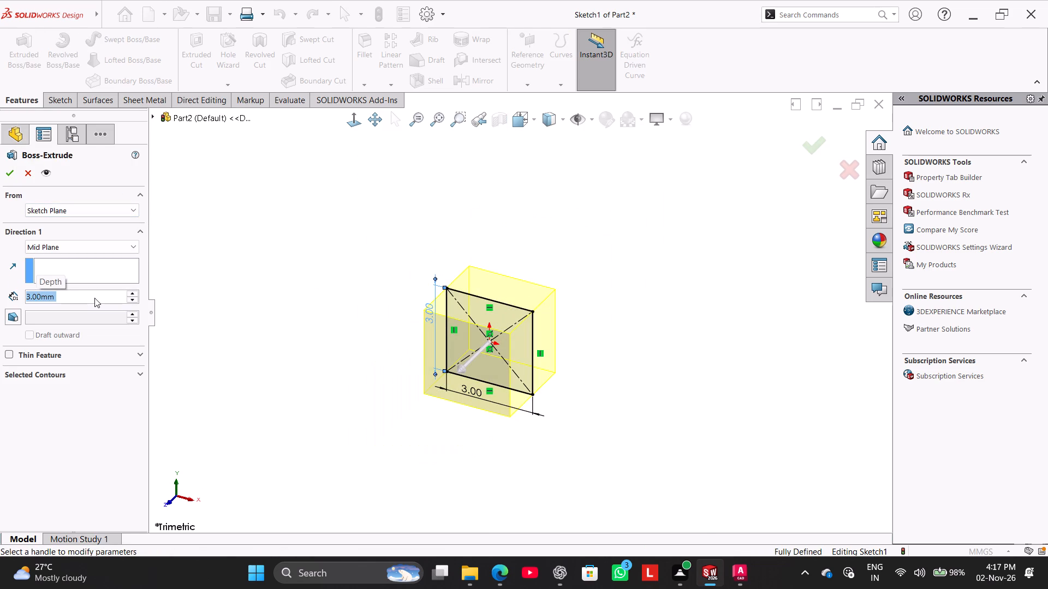
click(9, 172)
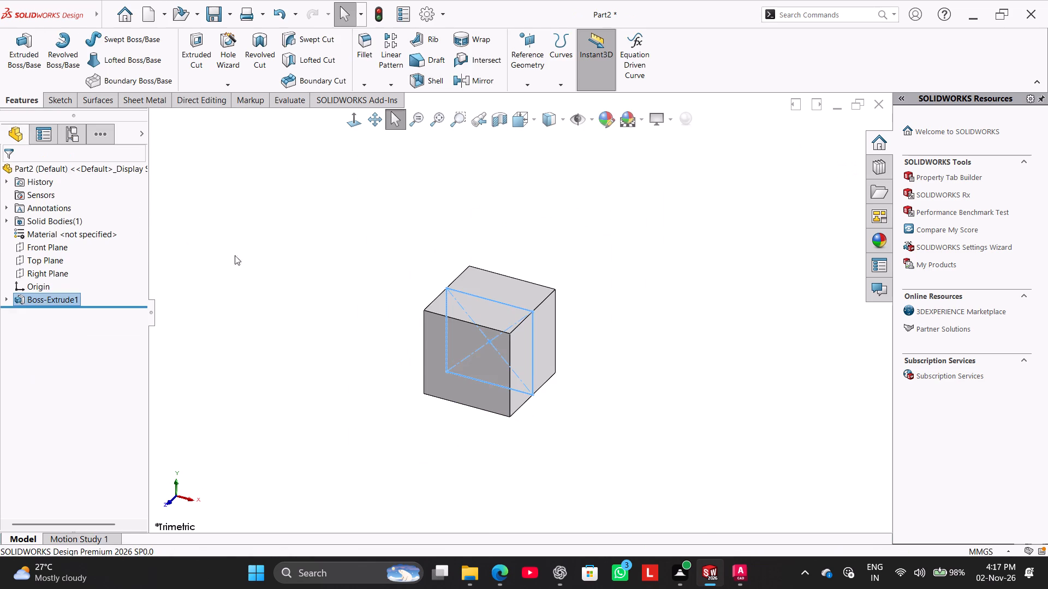
click(266, 260)
Start a sketch on the cube's front face and draw a sloped line about 3.02 mm long between its right and left edges, below centre.
right_drag(346, 410, 383, 356)
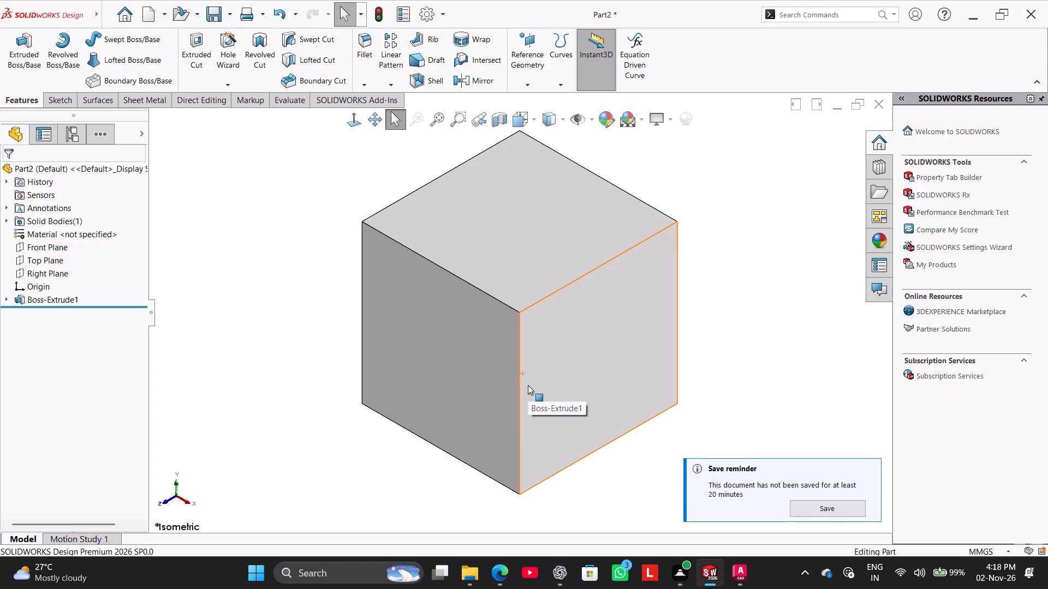
click(398, 307)
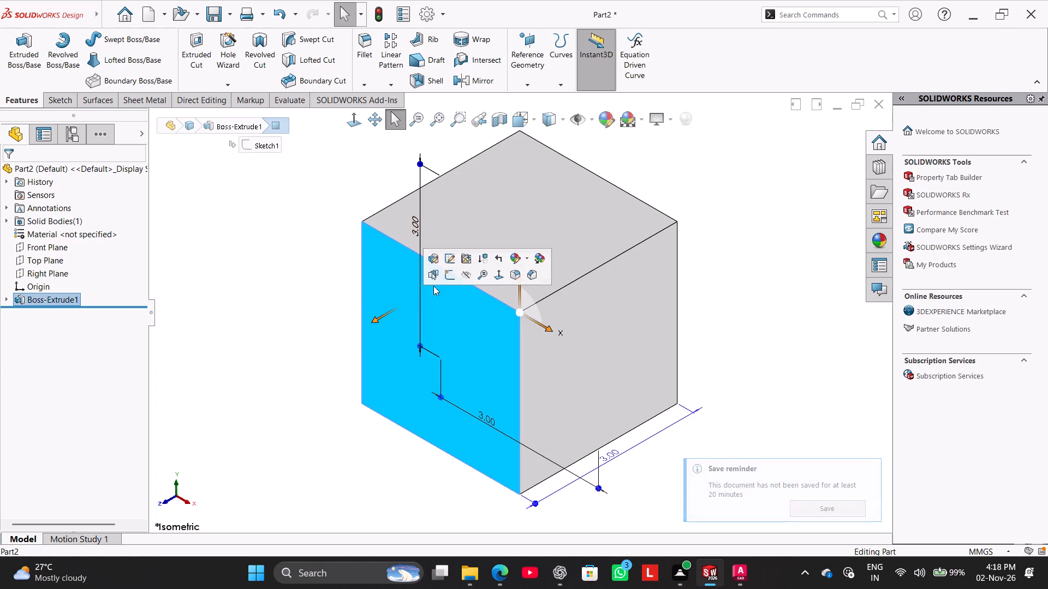
click(455, 271)
click(273, 268)
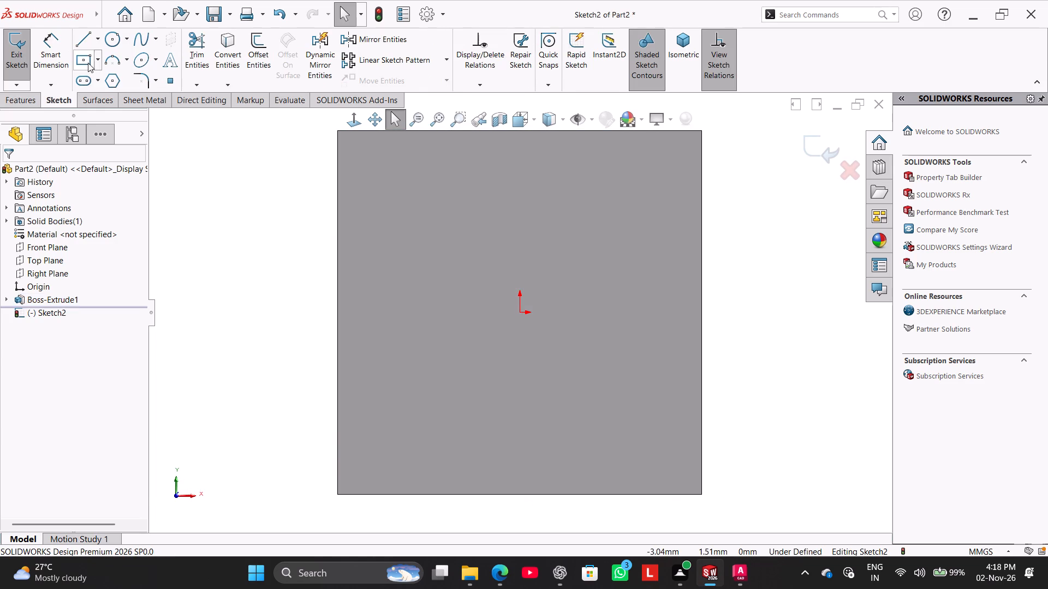
click(79, 41)
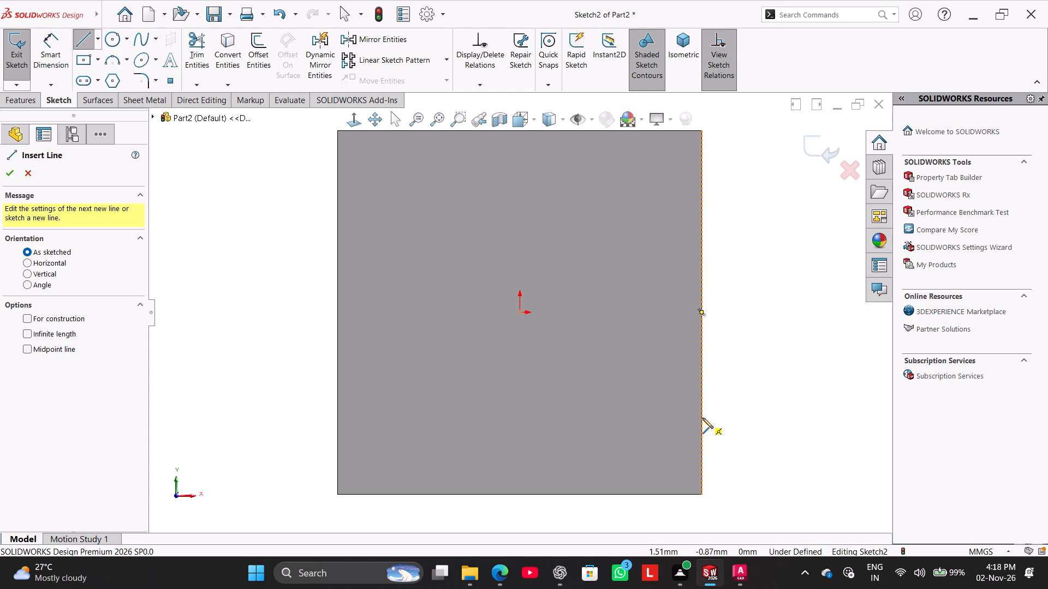
click(702, 418)
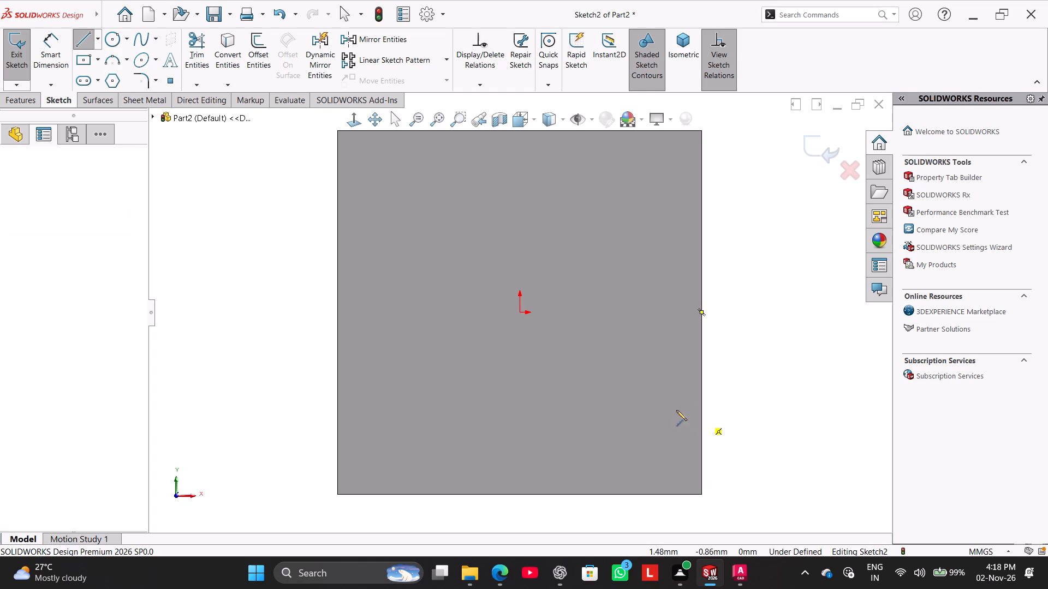
click(337, 371)
right_click(236, 385)
click(271, 395)
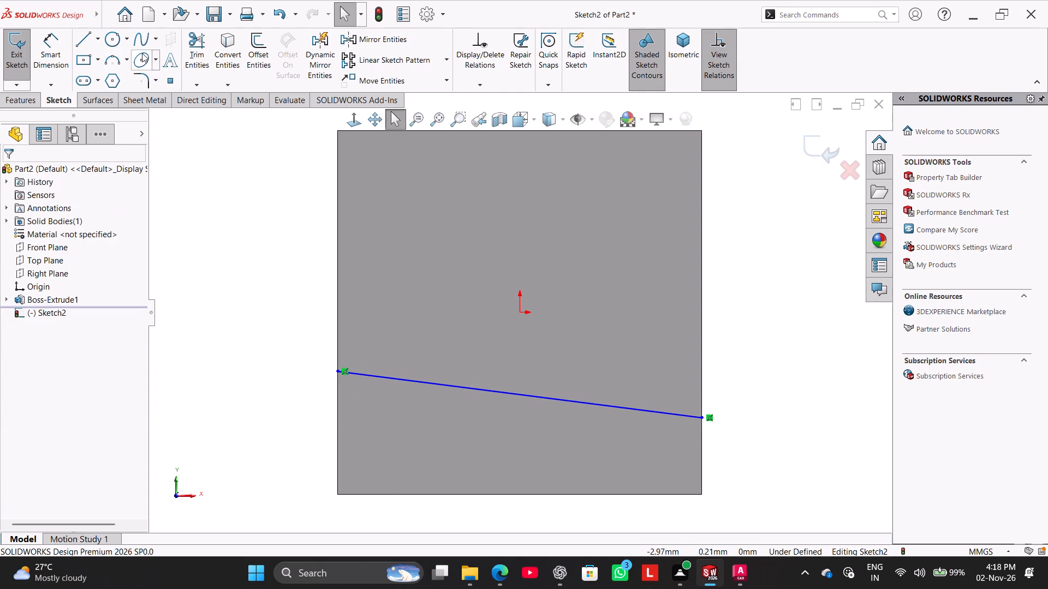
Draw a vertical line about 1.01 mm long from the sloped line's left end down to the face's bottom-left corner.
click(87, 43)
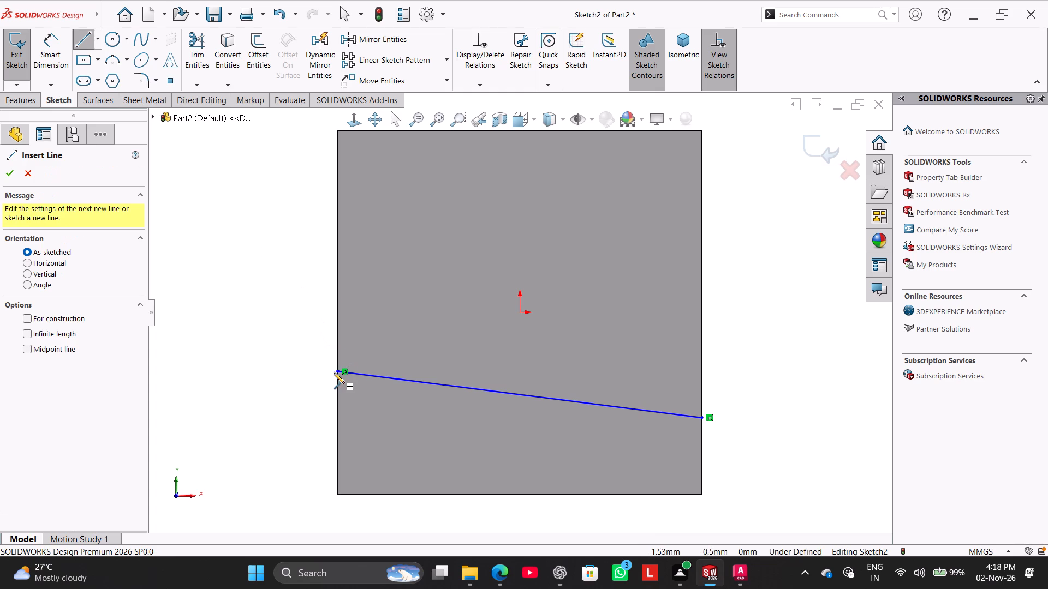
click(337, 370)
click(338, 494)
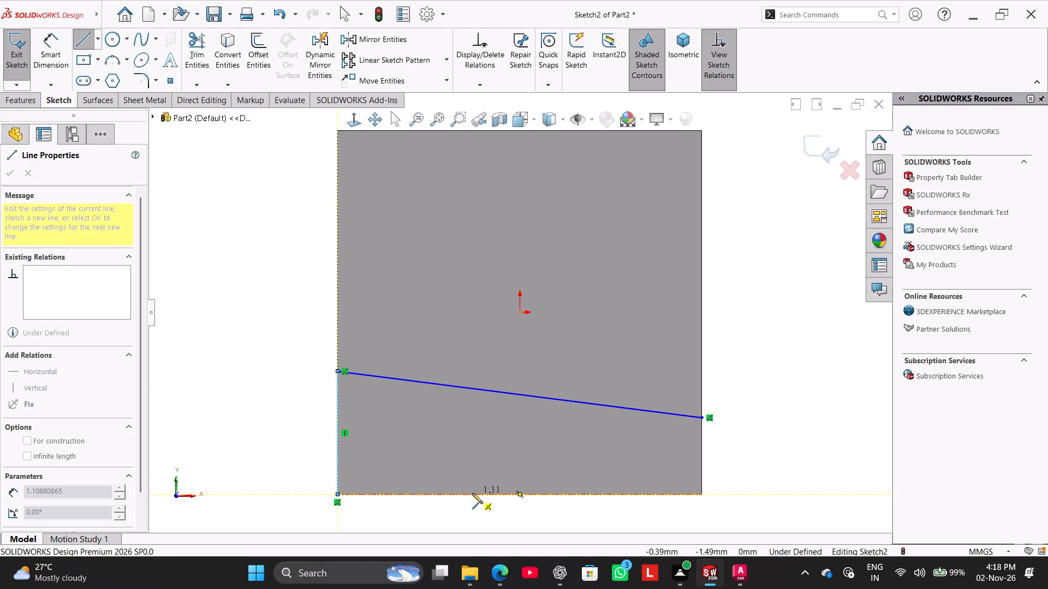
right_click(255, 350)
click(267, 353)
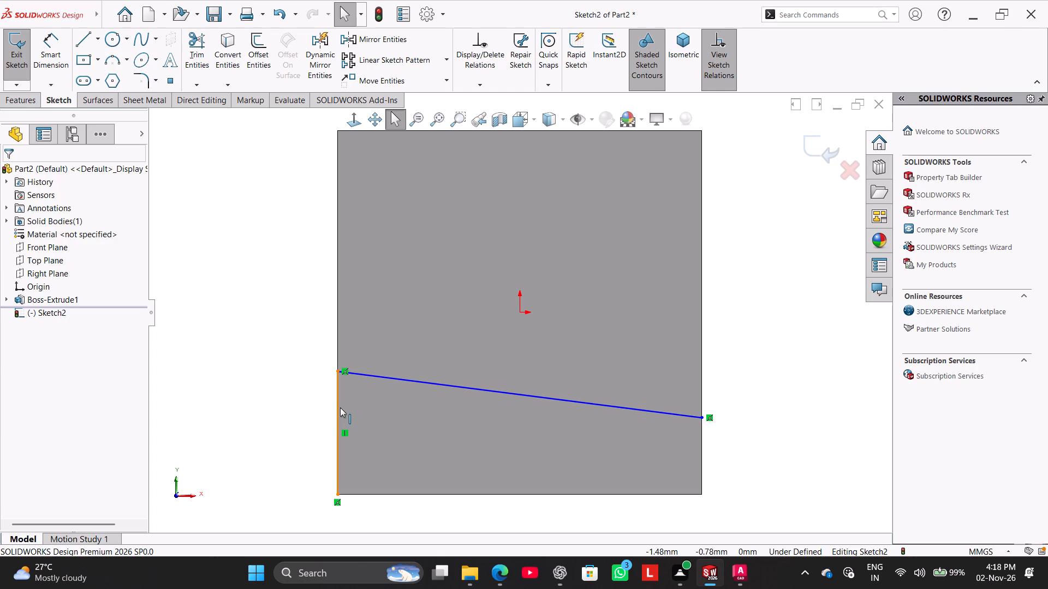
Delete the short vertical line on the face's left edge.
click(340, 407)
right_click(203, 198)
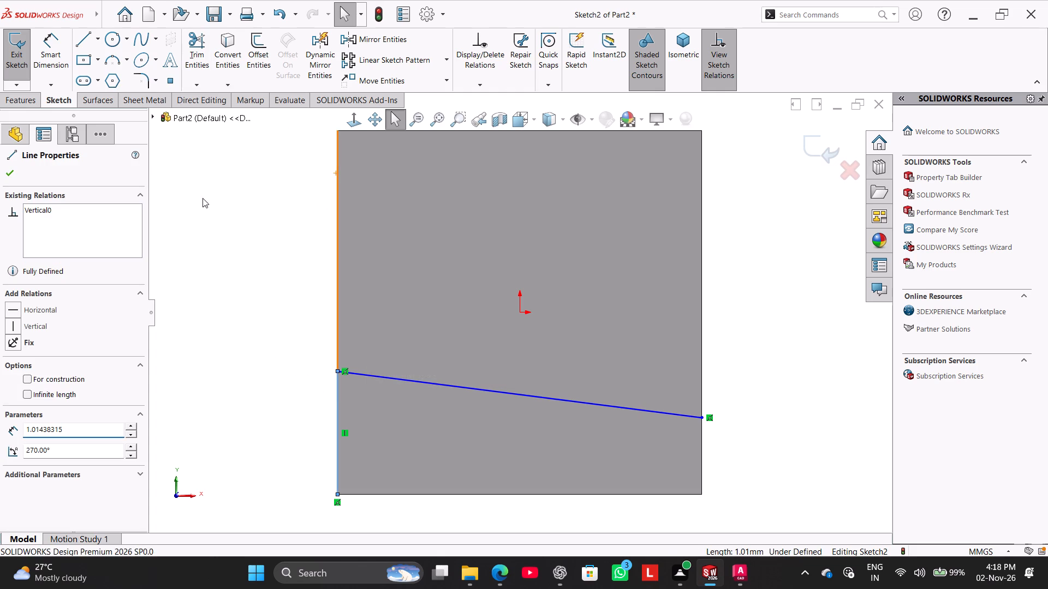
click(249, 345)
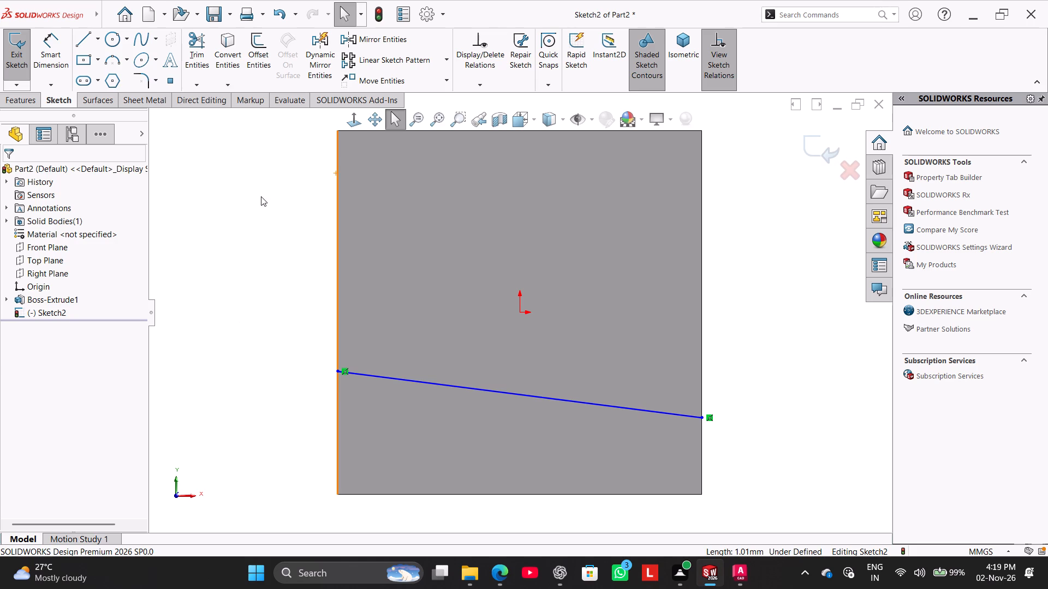
Draw a horizontal line 3 mm long across the upper part of the face, from its left edge to its right edge.
click(75, 34)
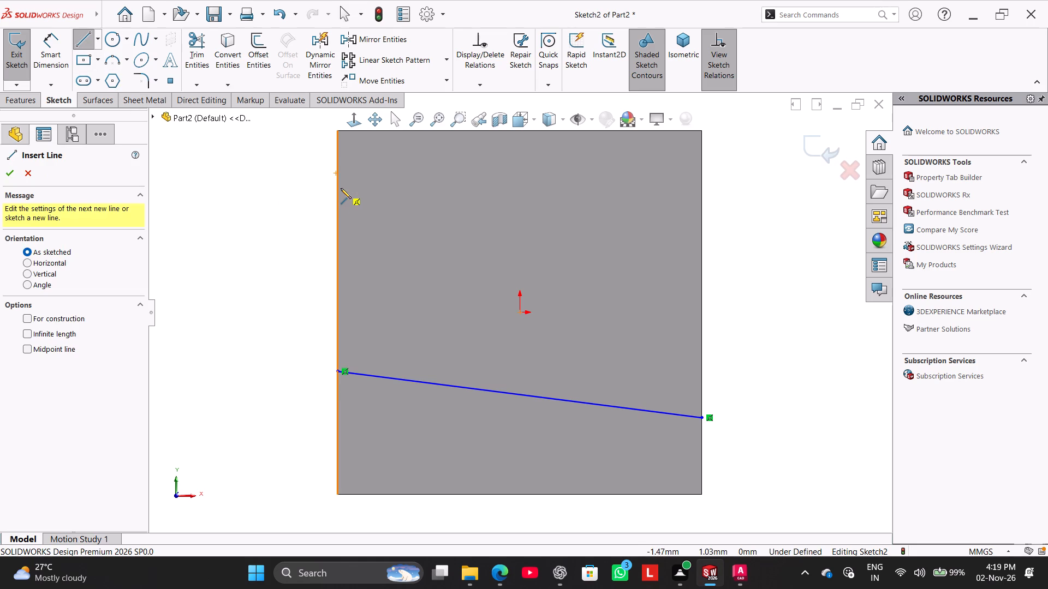
click(338, 183)
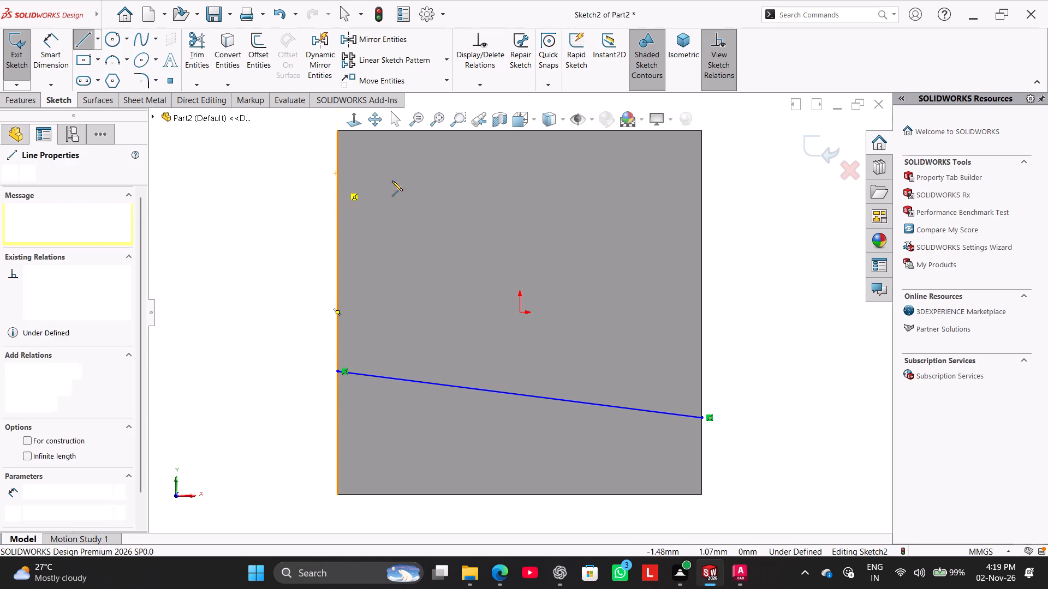
click(701, 185)
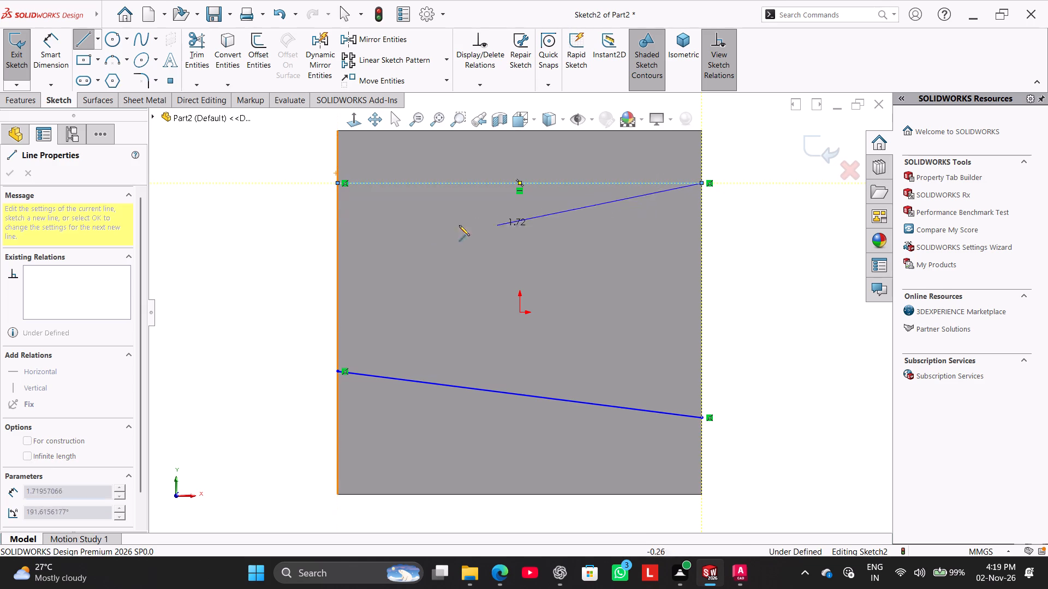
right_click(278, 213)
click(290, 220)
Dimension the horizontal line 0.75 mm below the face's top edge.
click(60, 41)
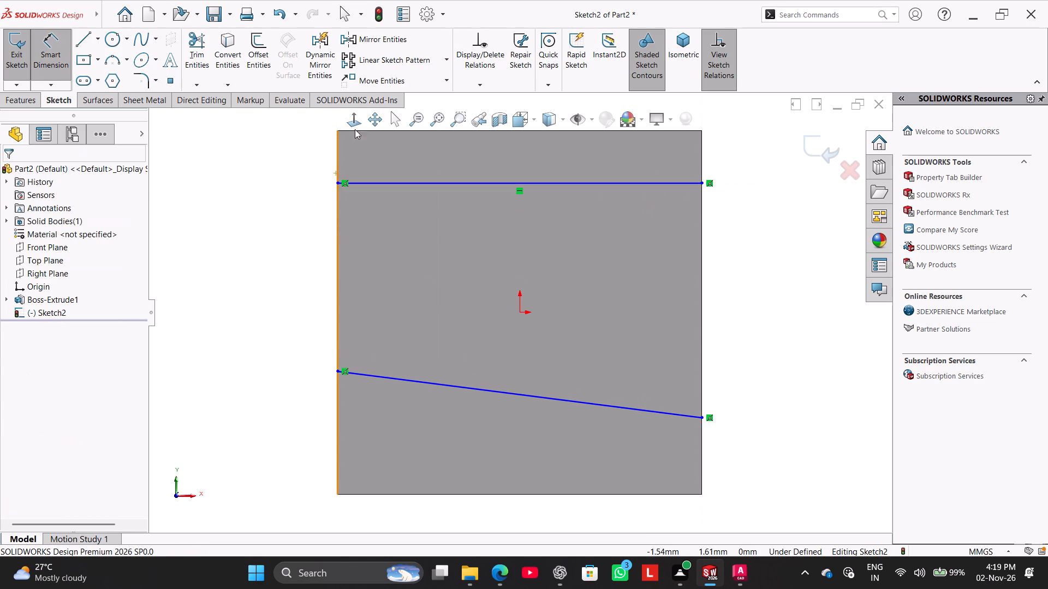
click(398, 182)
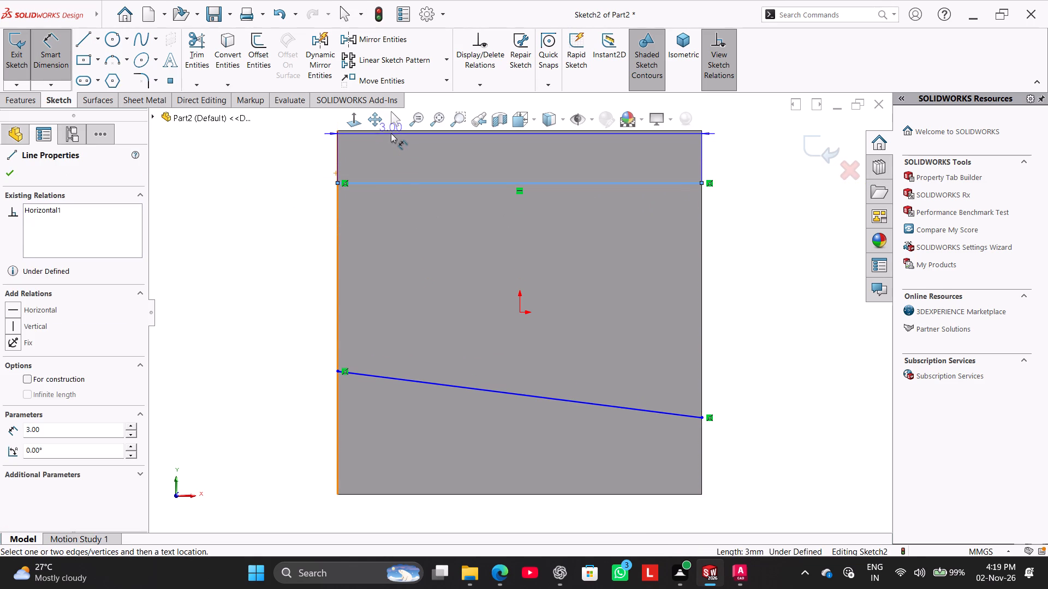
click(389, 130)
click(392, 155)
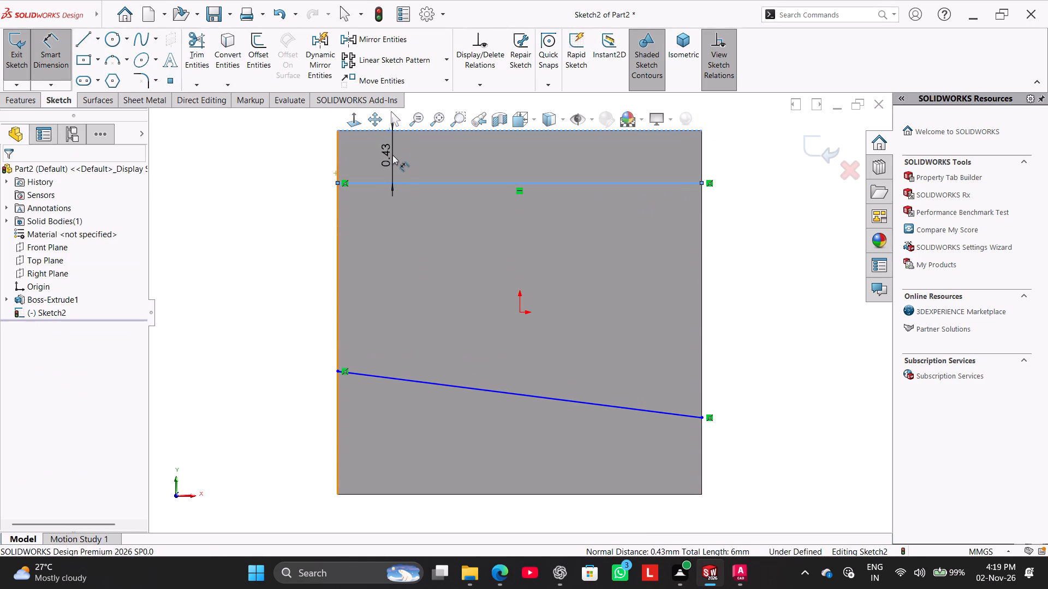
text(0.75)
key(Return)
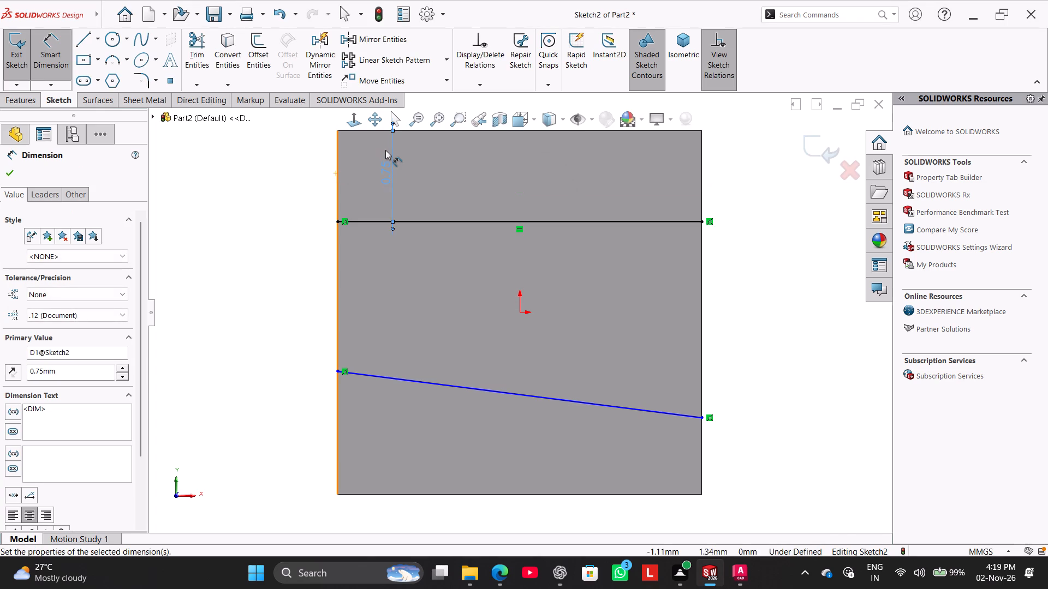
right_click(264, 186)
click(290, 217)
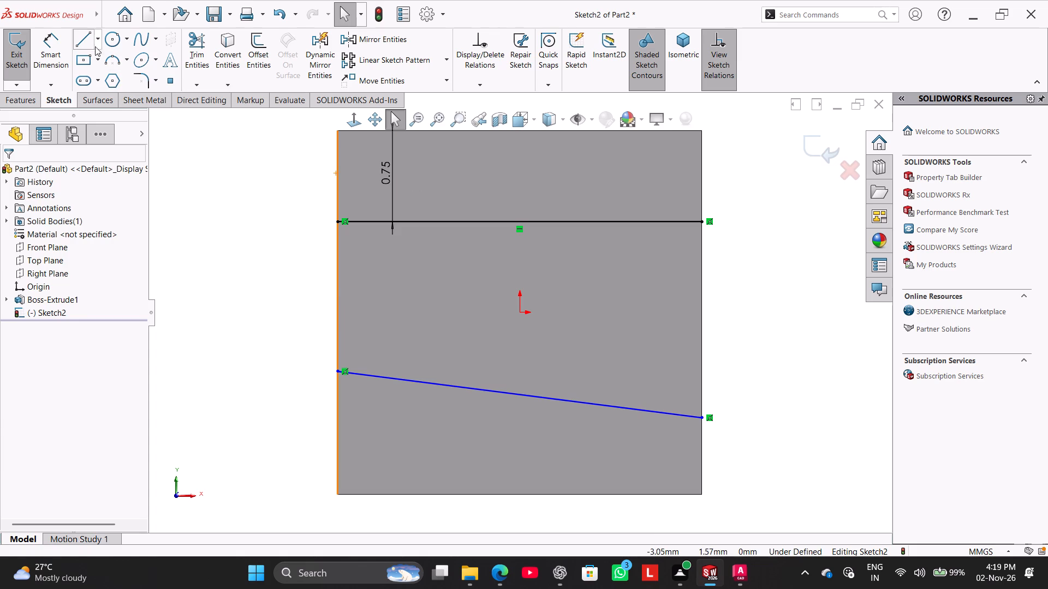
Close the profile with vertical lines along the face's left and right edges, joining the horizontal line's ends to the sloped line's ends.
click(90, 40)
click(340, 224)
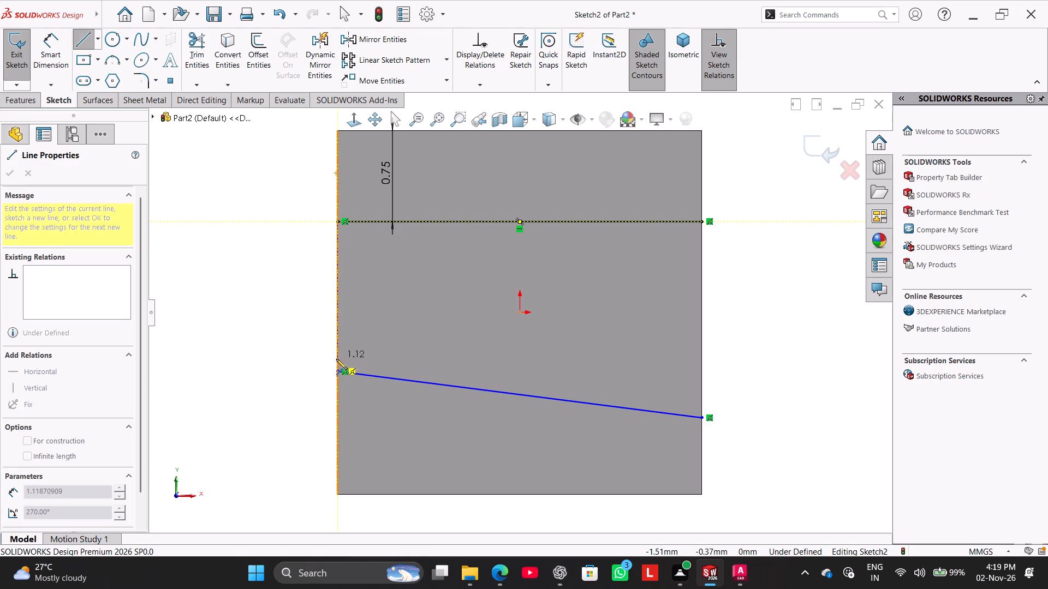
click(336, 370)
right_click(233, 312)
click(269, 318)
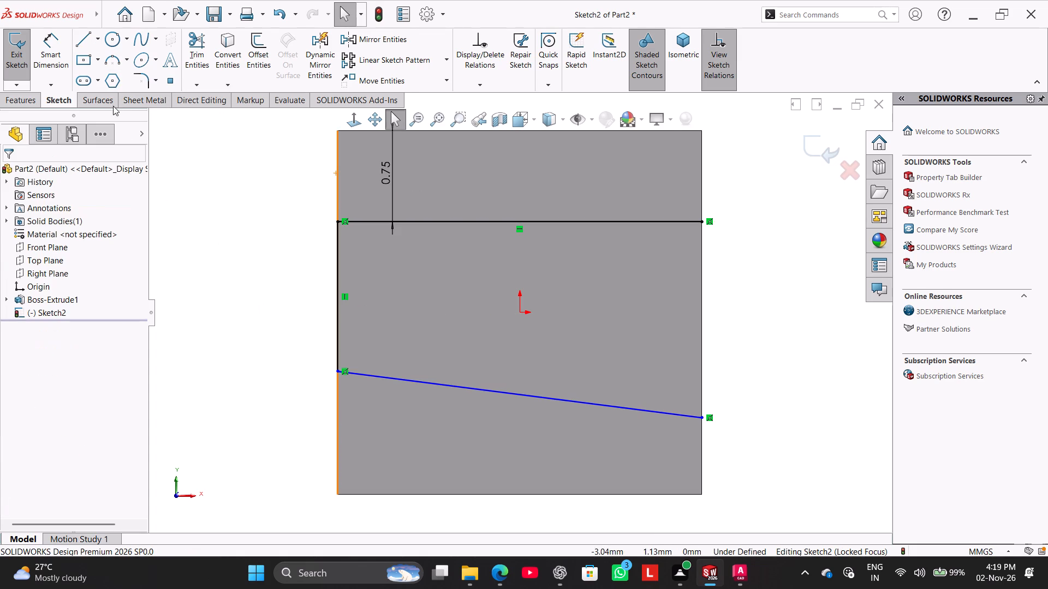
click(86, 40)
click(702, 223)
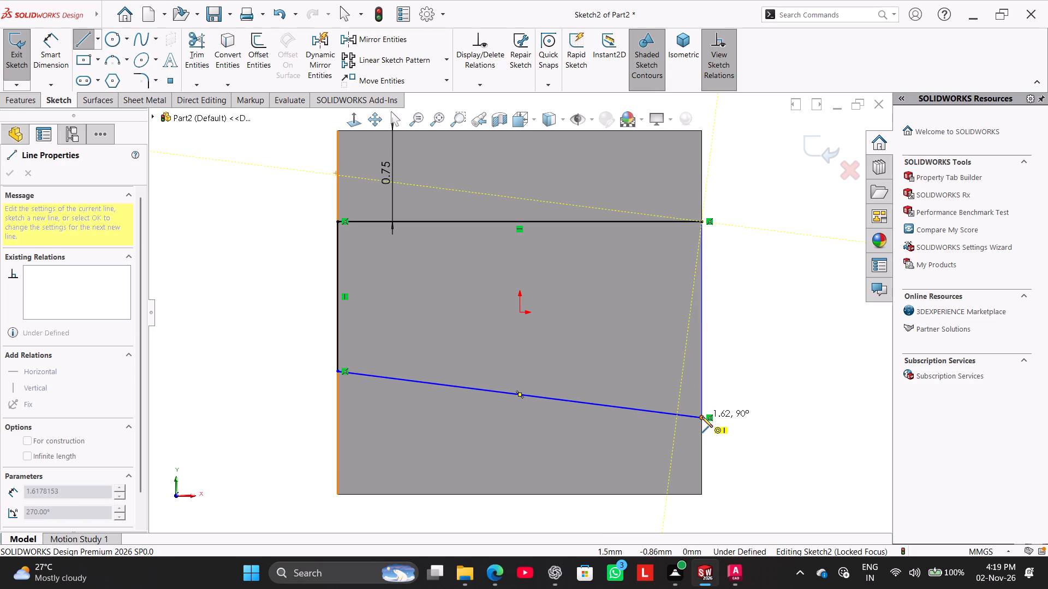
click(702, 417)
right_click(716, 347)
click(736, 357)
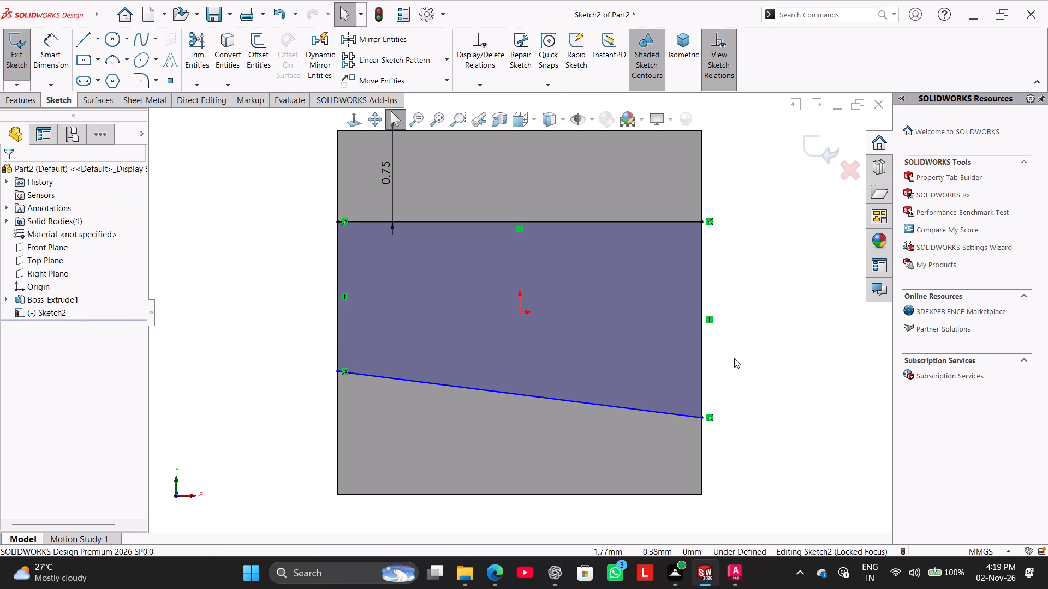
Dimension the angle between the sloped line and the face's bottom edge as 10°, placing the dimension below the line's middle.
click(55, 57)
click(507, 494)
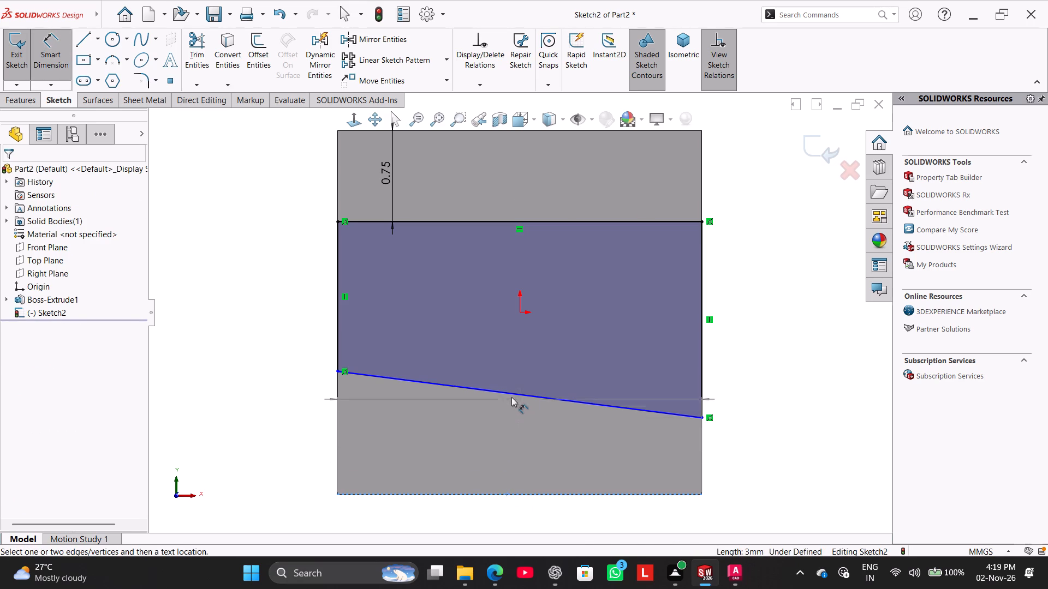
click(511, 396)
click(503, 438)
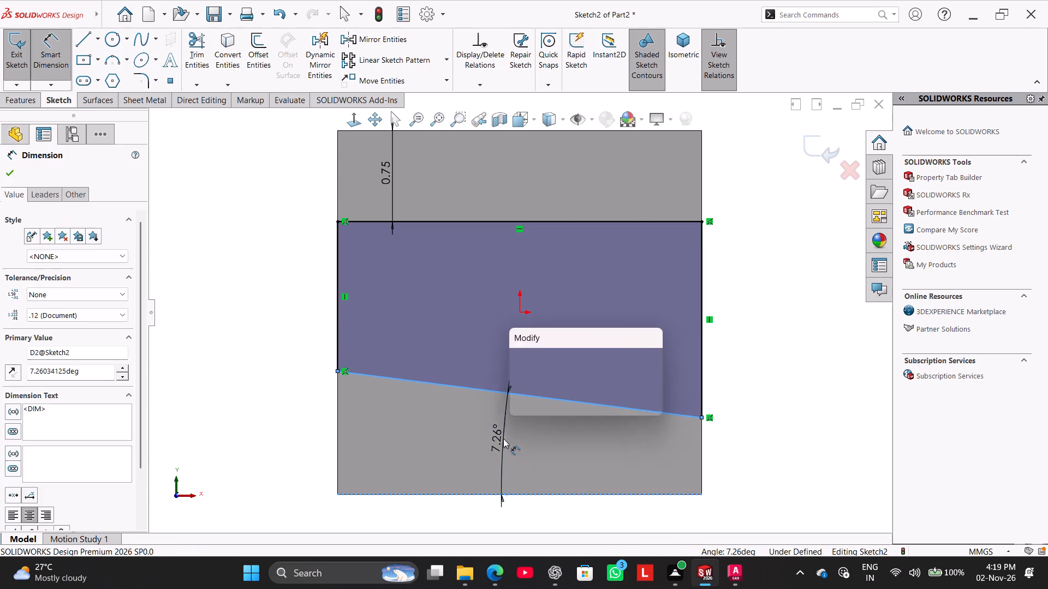
text(10)
key(Return)
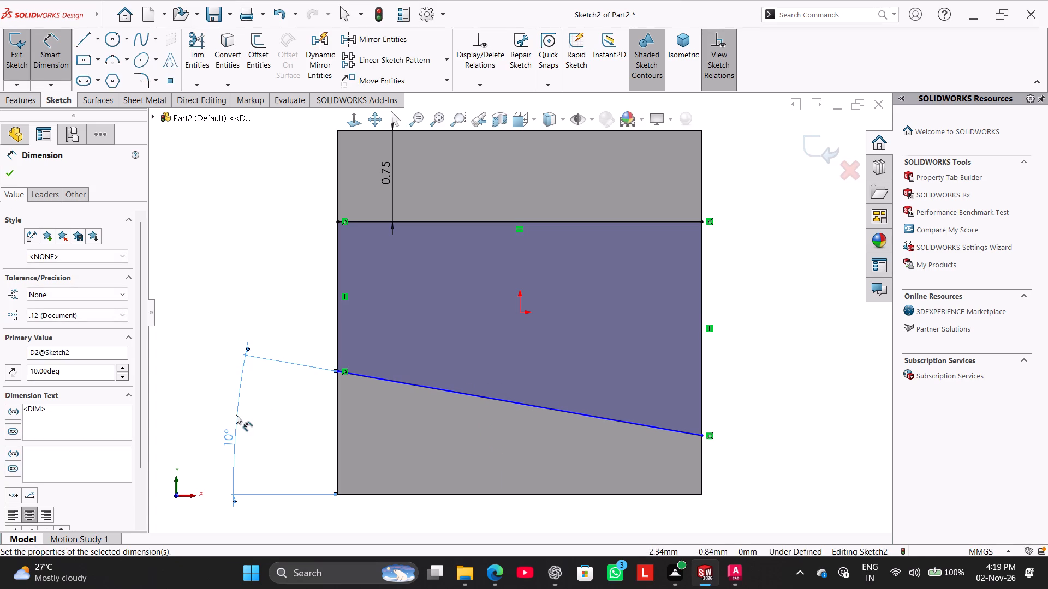
drag(234, 417, 357, 424)
drag(234, 426, 502, 430)
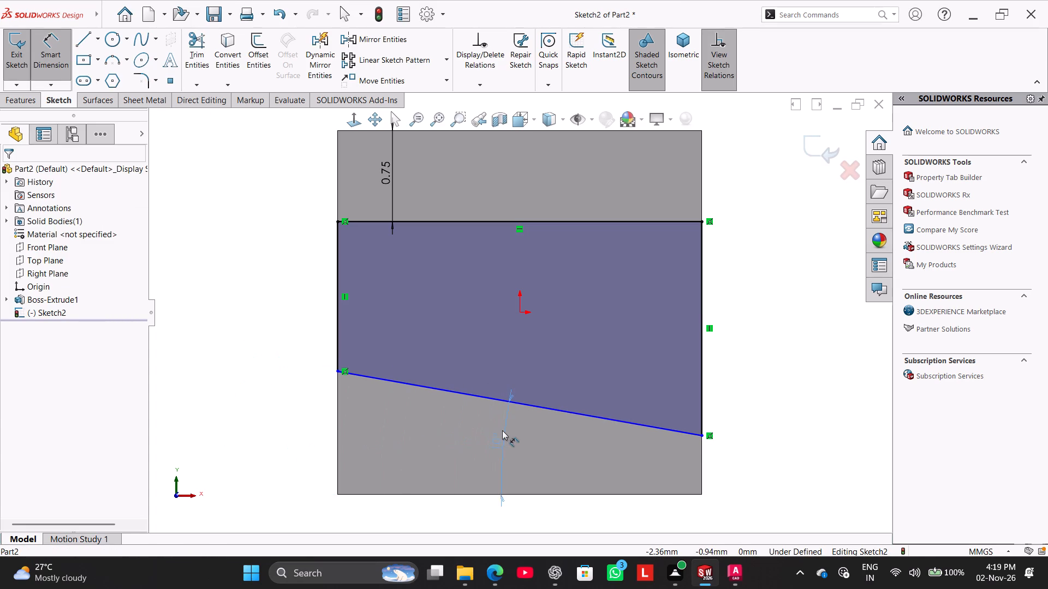
drag(502, 430, 507, 431)
right_click(217, 369)
click(261, 403)
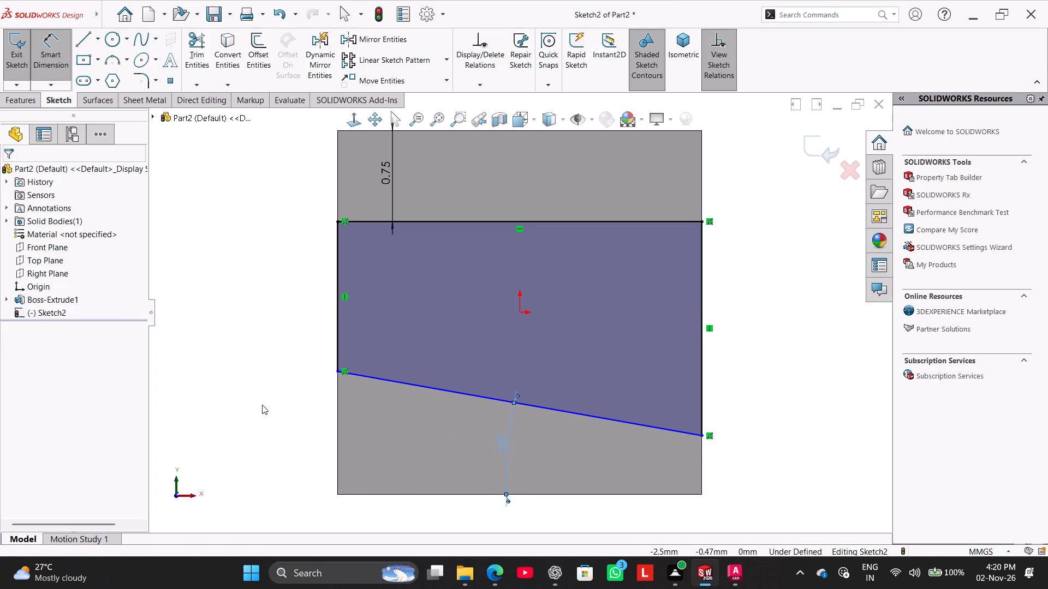
click(259, 387)
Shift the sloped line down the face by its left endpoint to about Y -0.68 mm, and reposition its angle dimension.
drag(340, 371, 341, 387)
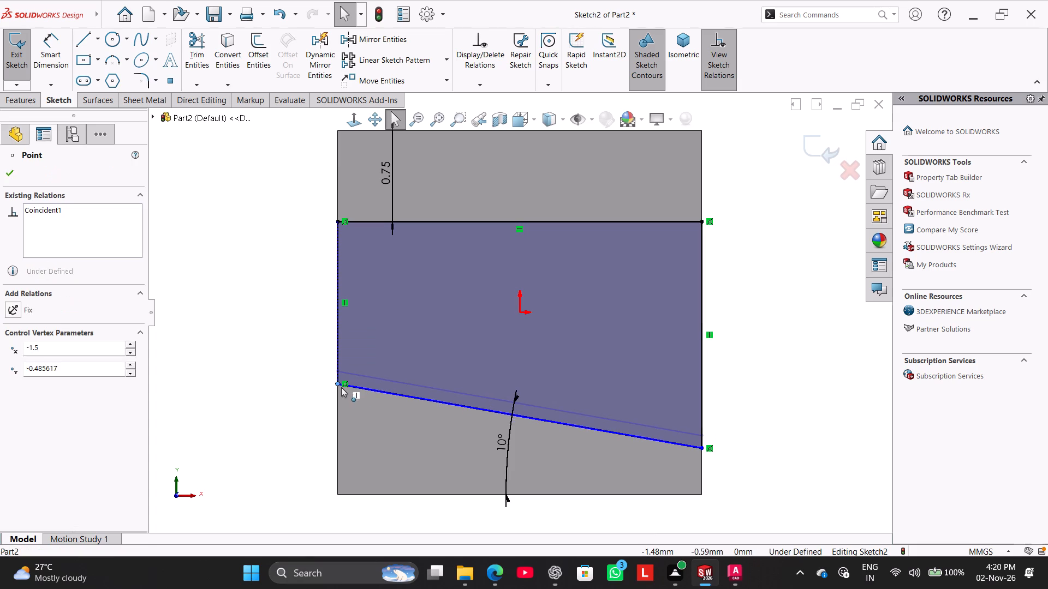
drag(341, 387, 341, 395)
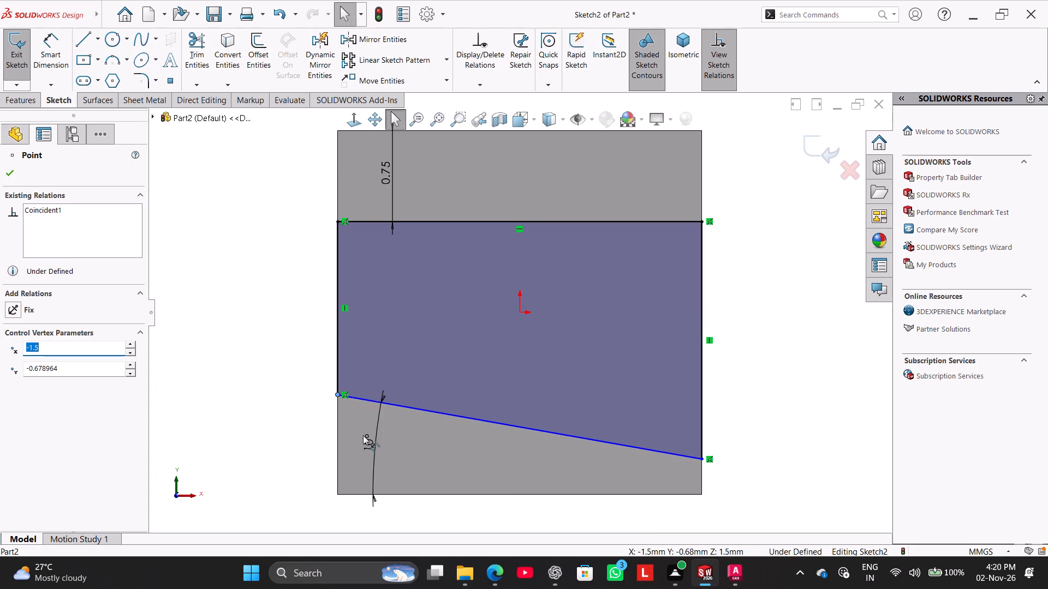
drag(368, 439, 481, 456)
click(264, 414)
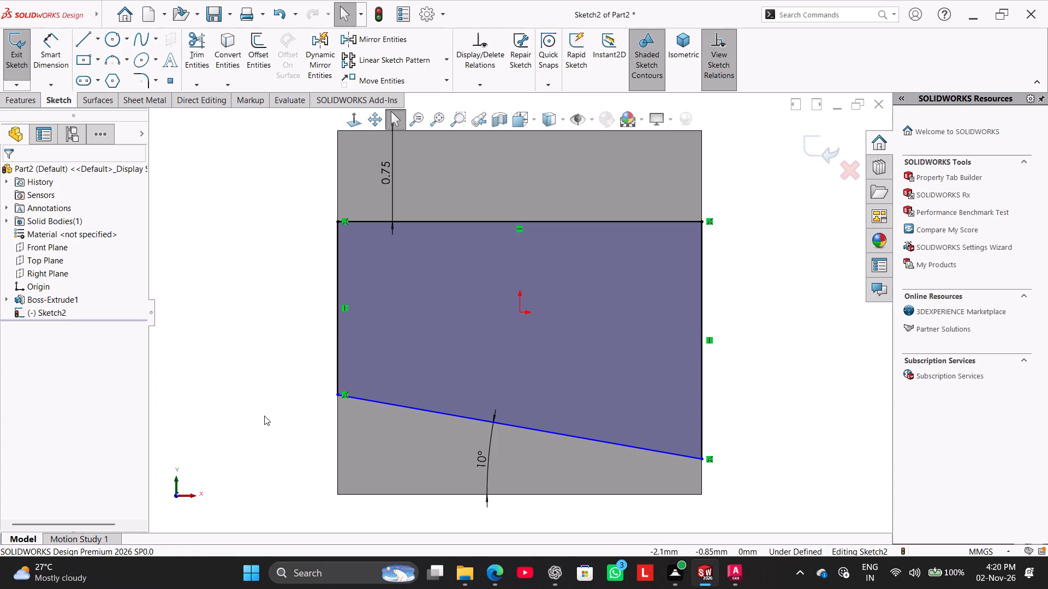
Dimension the sloped line's right end 0.5 mm above the face's bottom-right corner and reposition the 10° dimension below the line's middle.
click(55, 63)
click(702, 495)
click(702, 459)
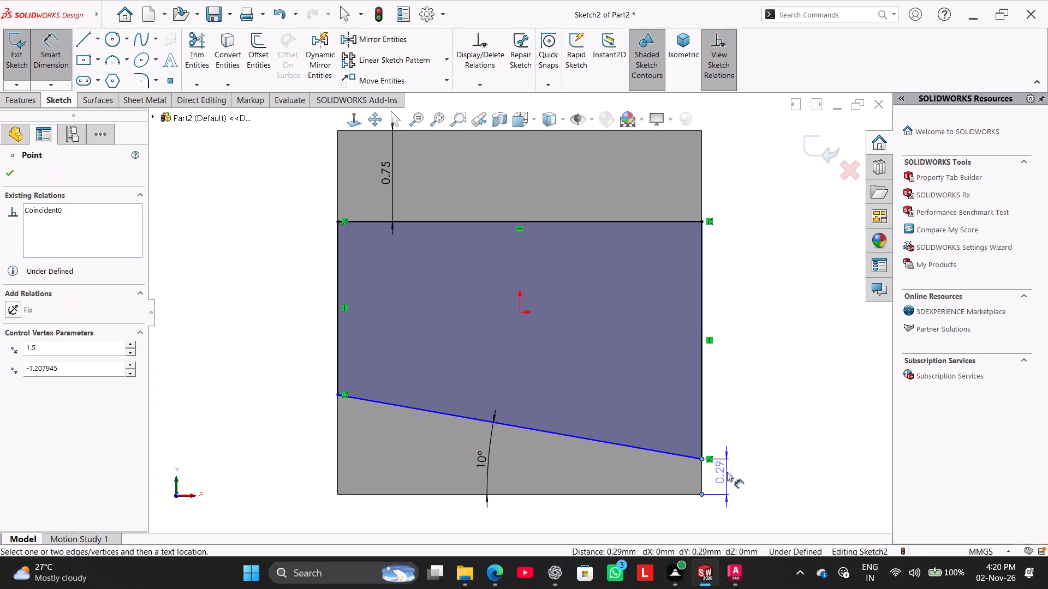
click(727, 472)
text(0.5)
key(Return)
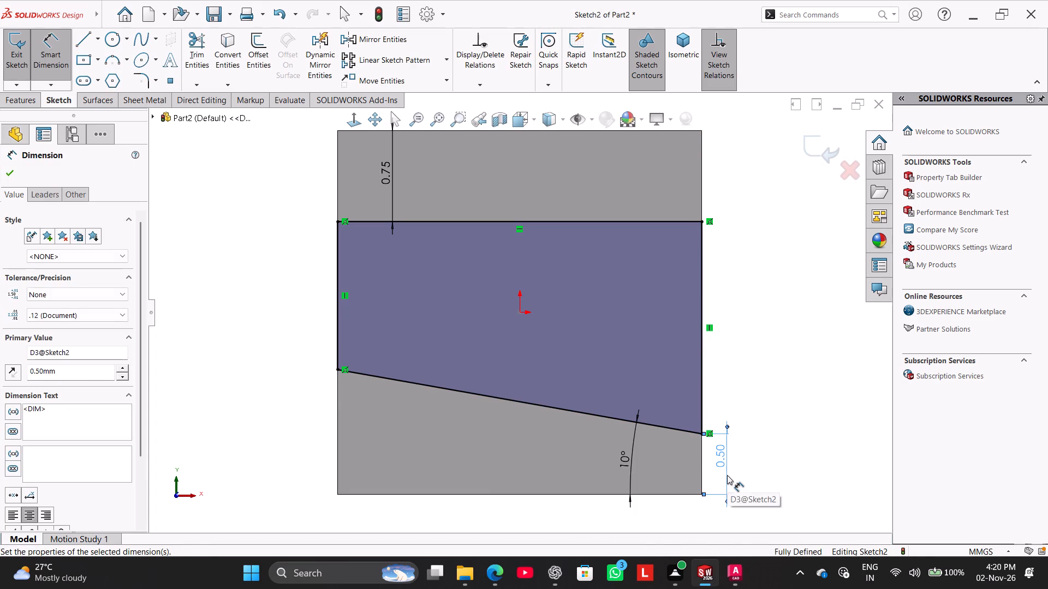
right_click(794, 364)
click(826, 398)
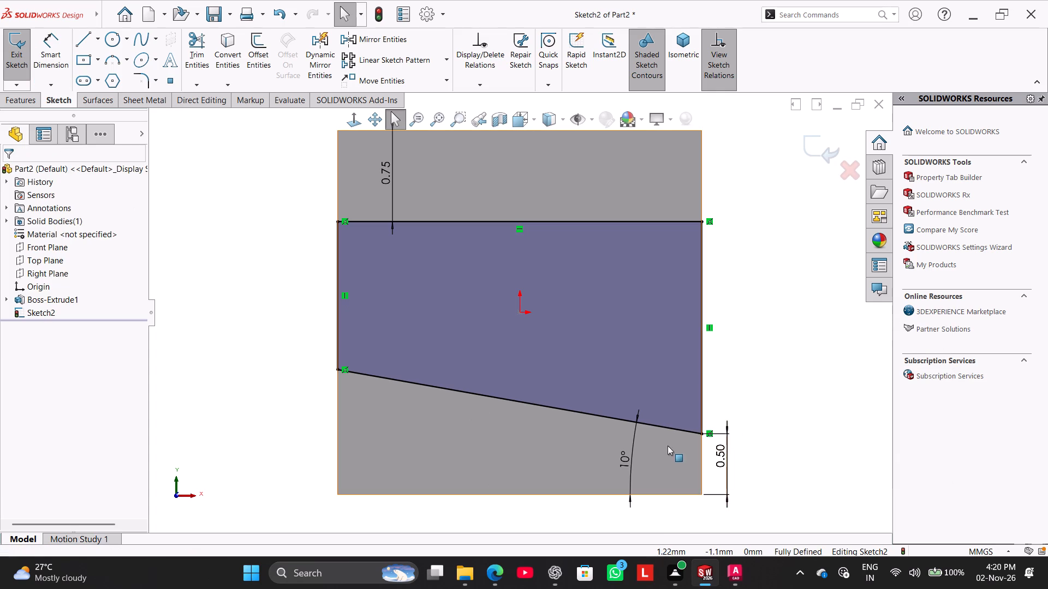
drag(628, 460, 502, 448)
click(287, 281)
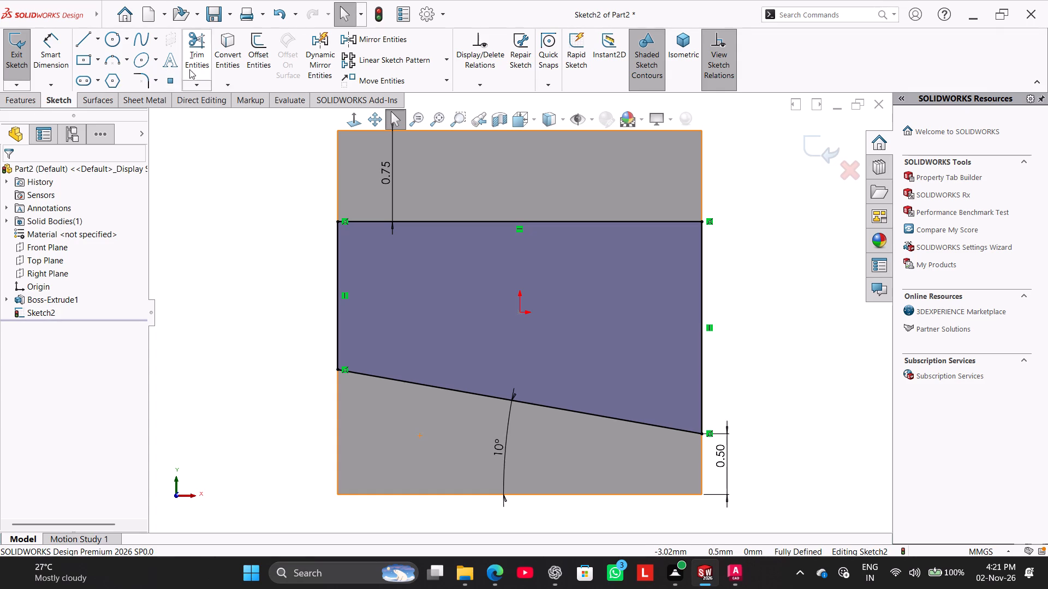
Cut the closed profile into the cube with a blind Extruded Cut 1 mm deep.
click(23, 100)
click(187, 51)
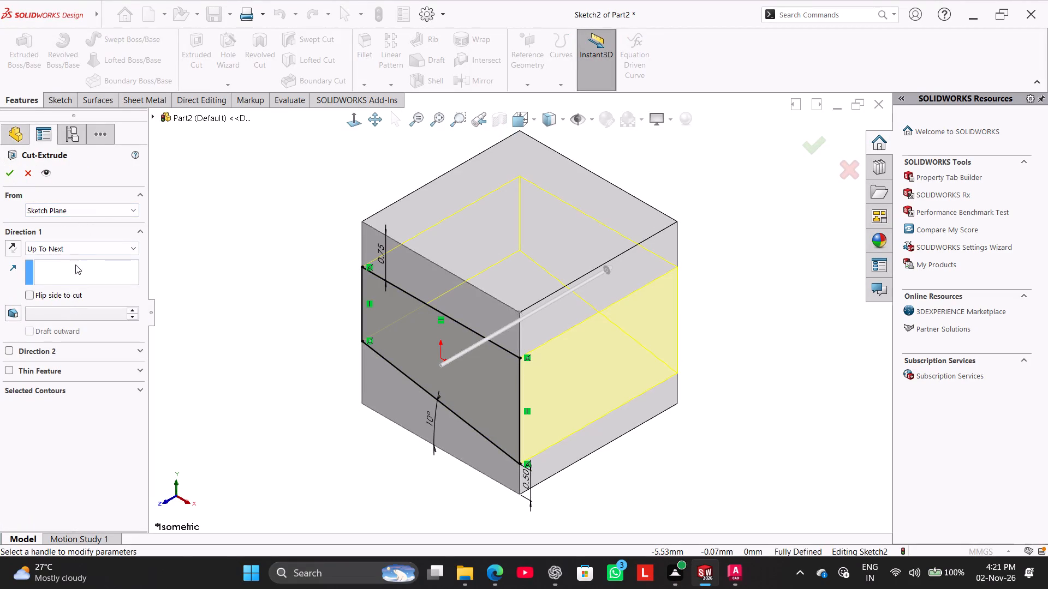
click(75, 251)
click(76, 260)
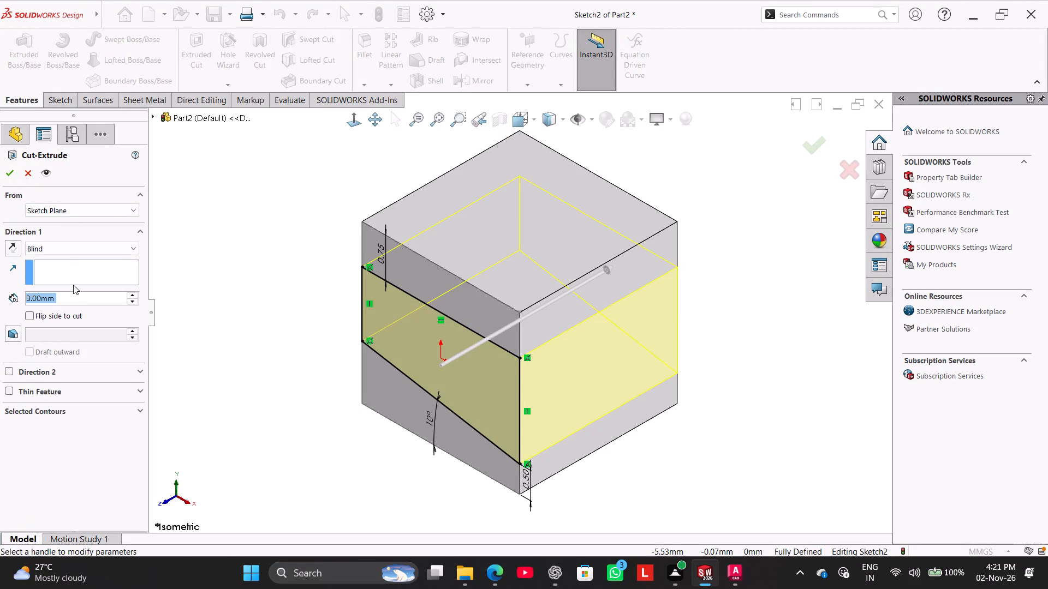
key(1)
key(Return)
click(14, 176)
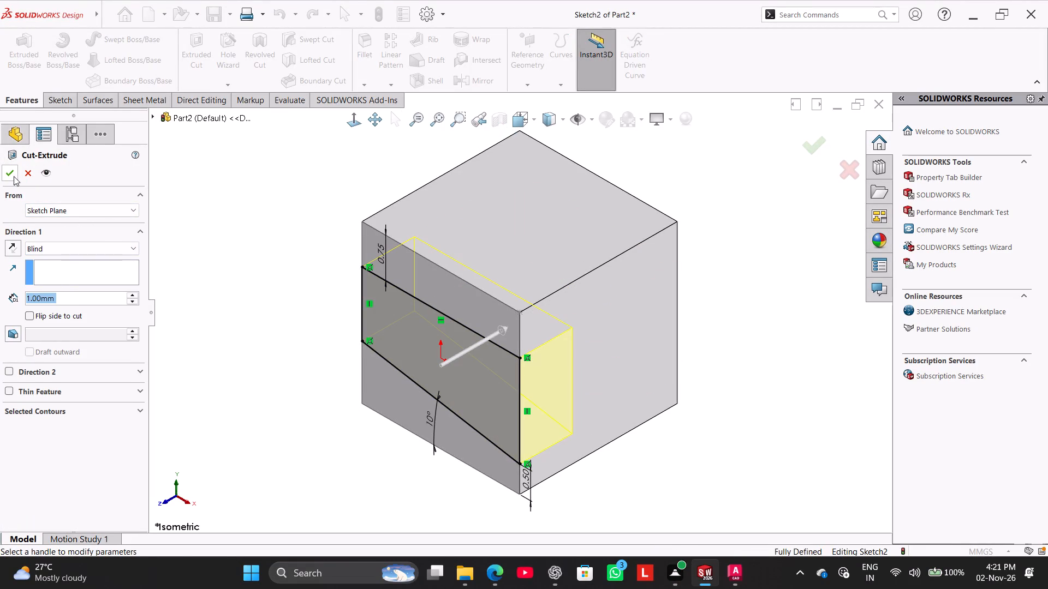
click(223, 247)
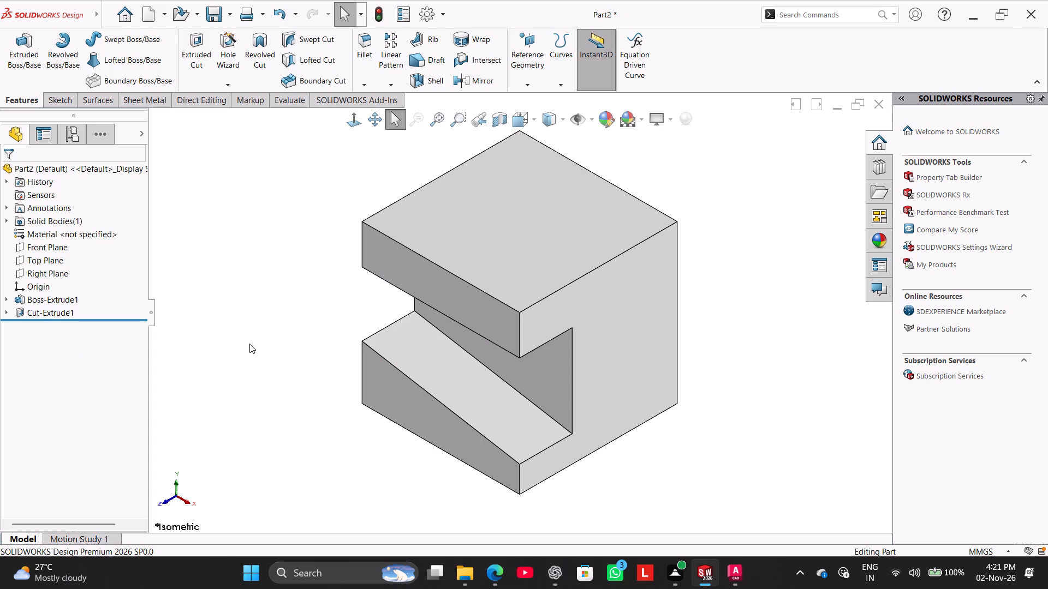
Start a new sketch on the recessed back face of the cut.
scroll(544, 397, down, 1)
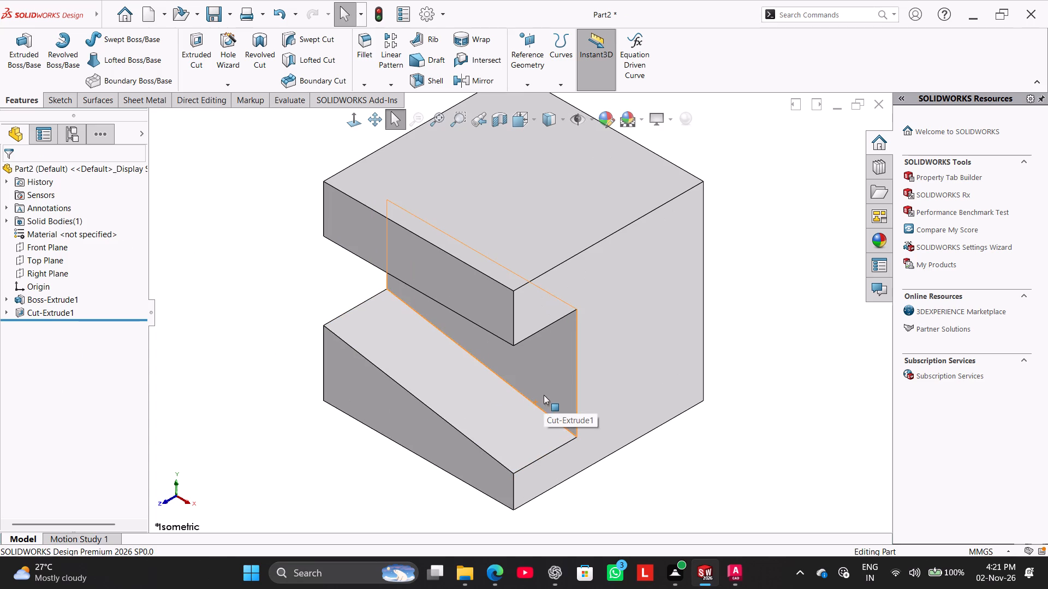
click(276, 238)
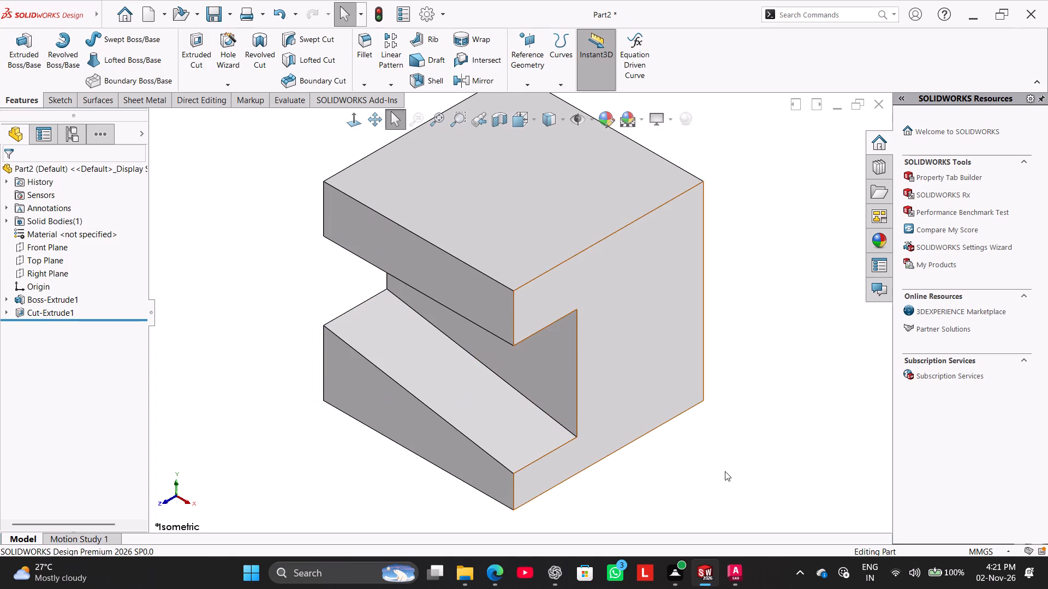
middle_drag(723, 466, 701, 425)
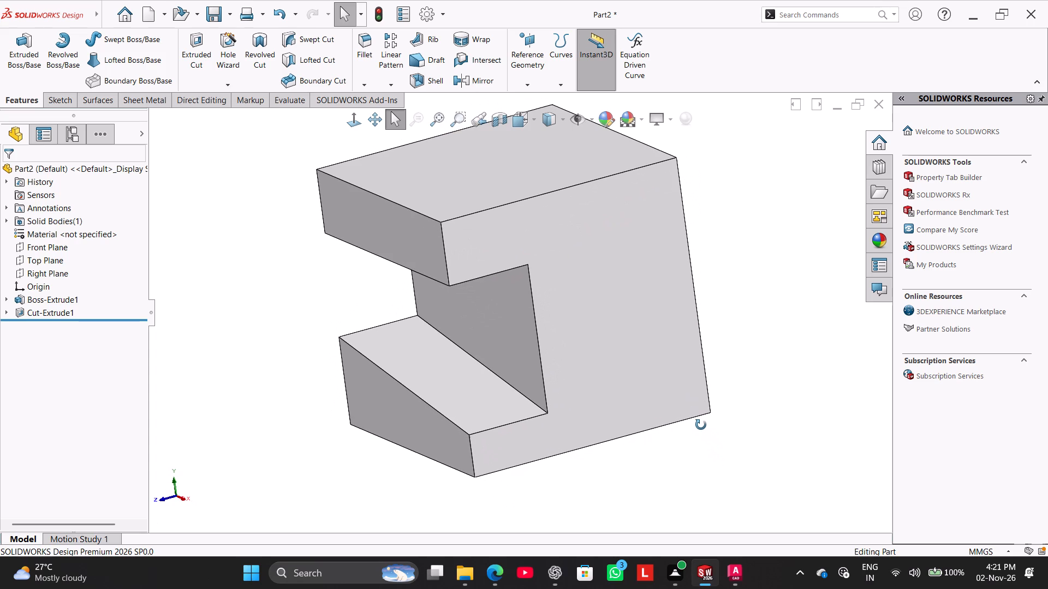
middle_drag(701, 425, 702, 434)
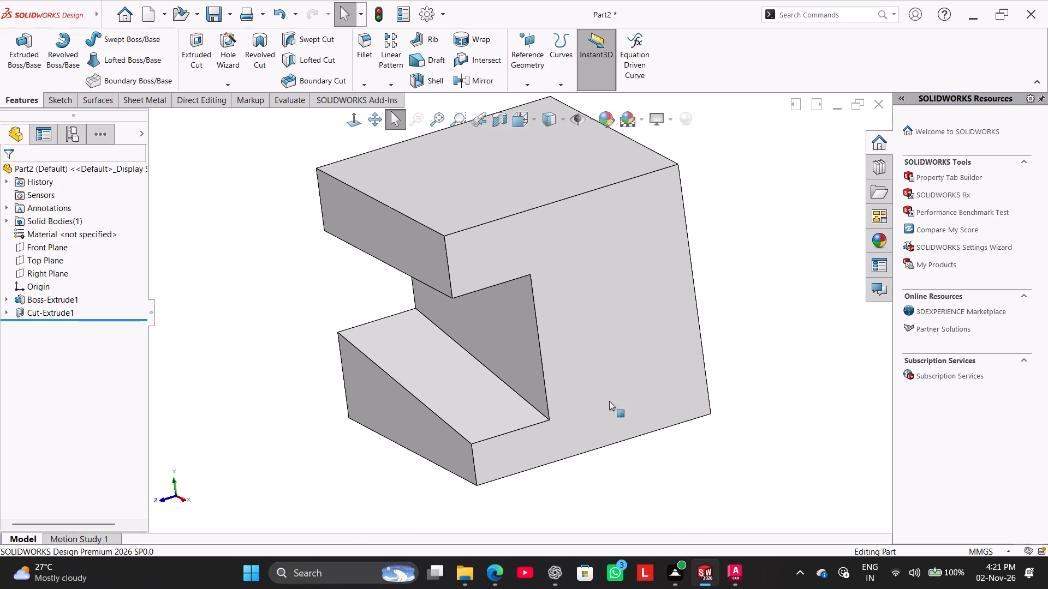
click(593, 272)
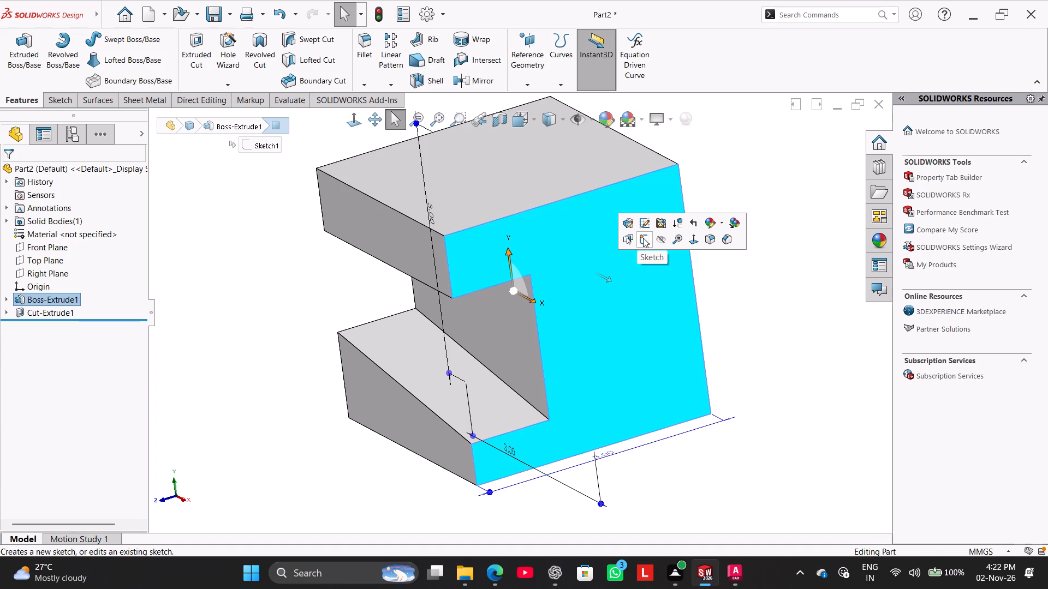
click(498, 321)
click(555, 287)
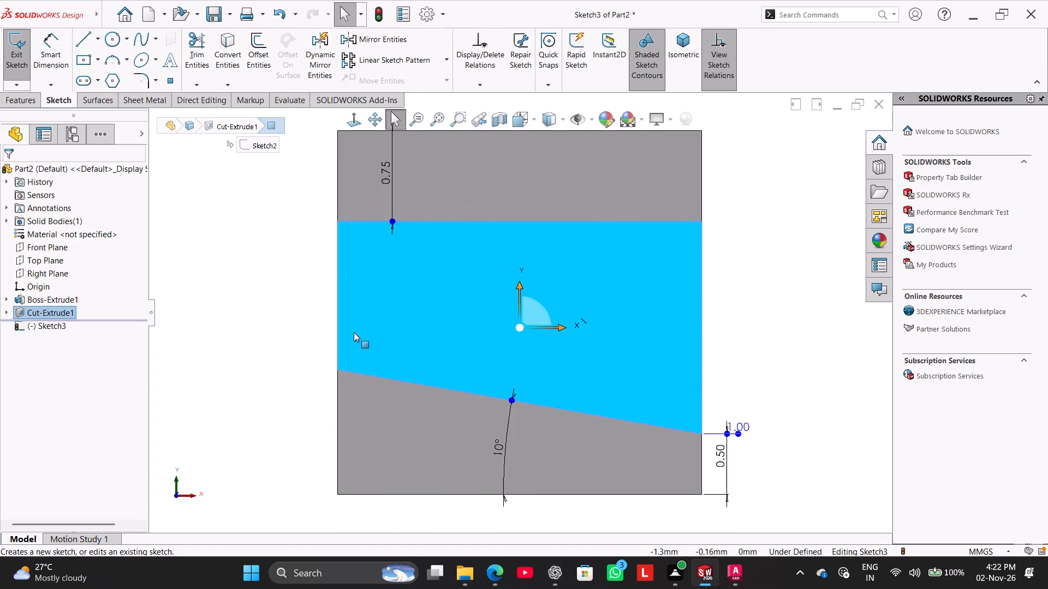
click(288, 306)
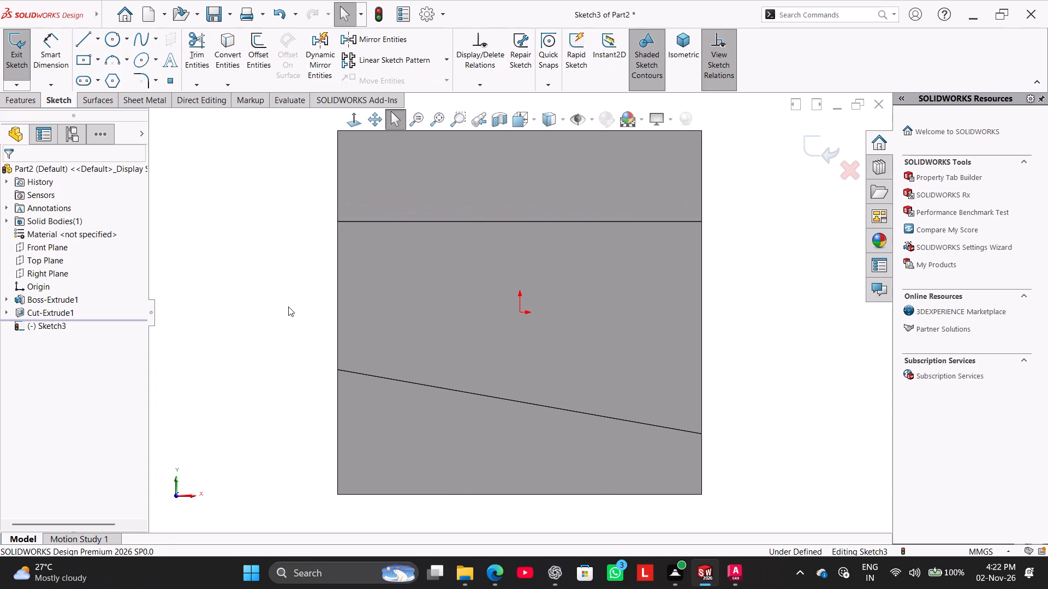
click(263, 253)
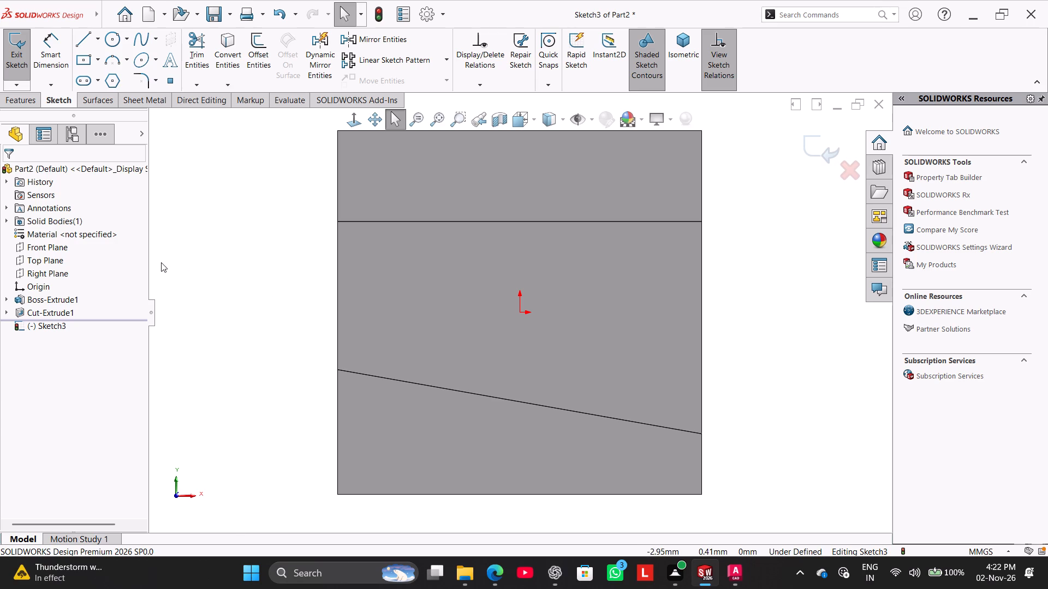
Draw a 0.25 mm vertical line down from the sloped edge's right end, continuing with a line to that edge's left end.
click(85, 41)
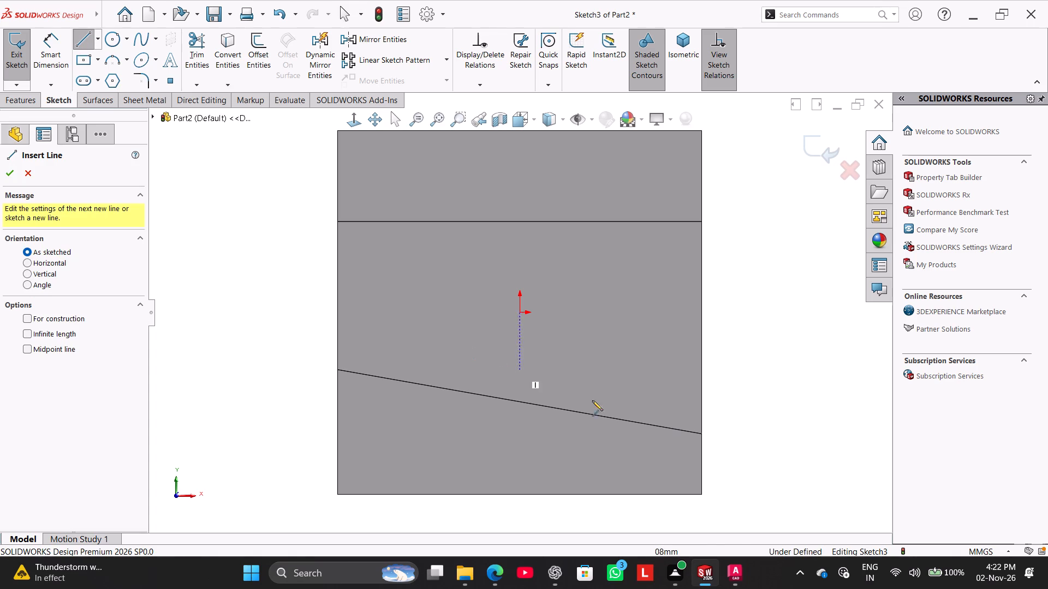
click(702, 432)
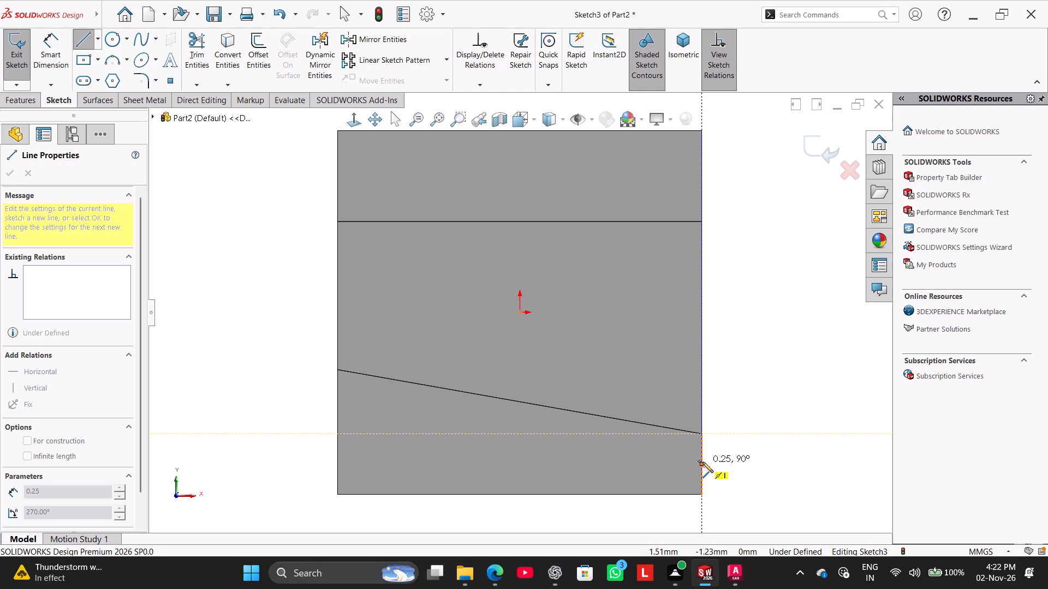
click(702, 462)
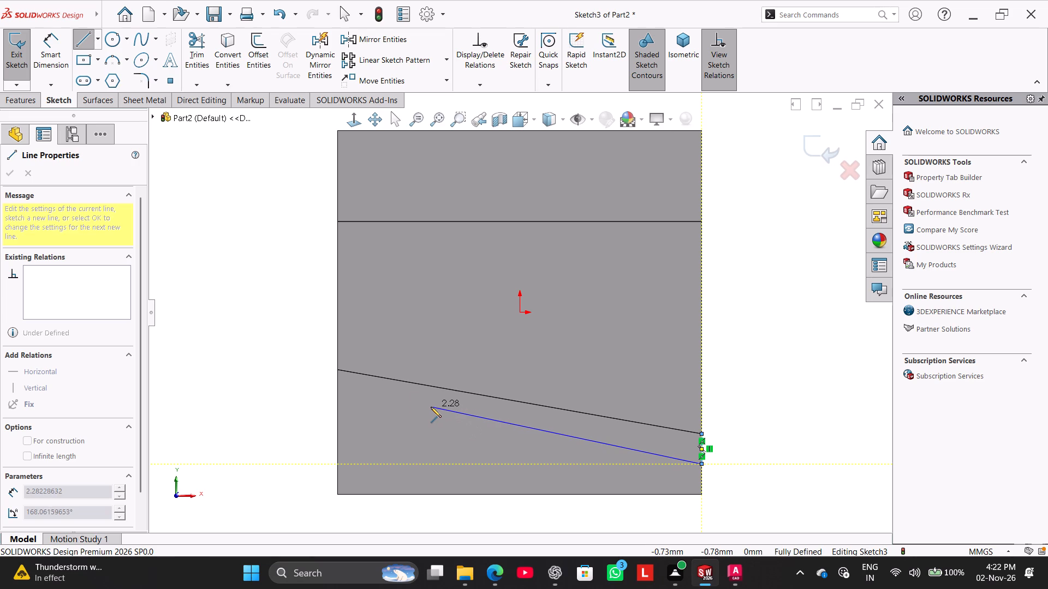
click(335, 370)
right_click(259, 366)
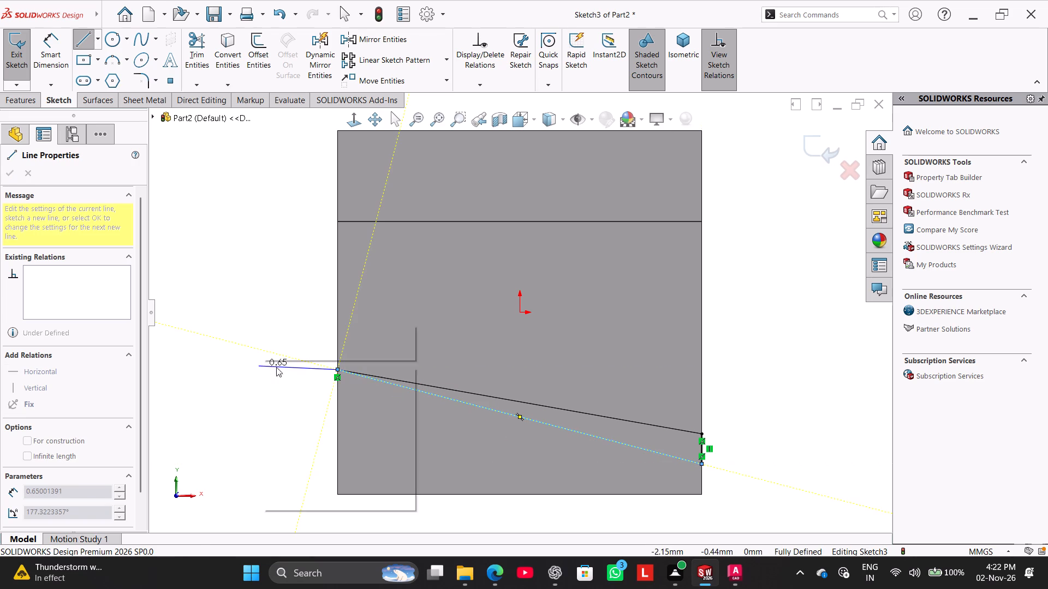
click(285, 371)
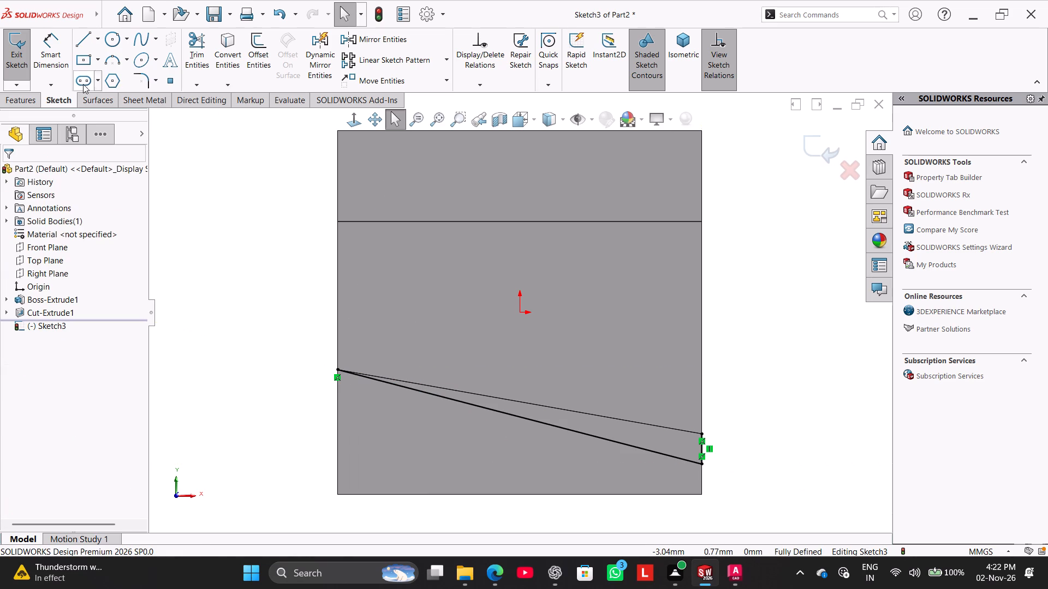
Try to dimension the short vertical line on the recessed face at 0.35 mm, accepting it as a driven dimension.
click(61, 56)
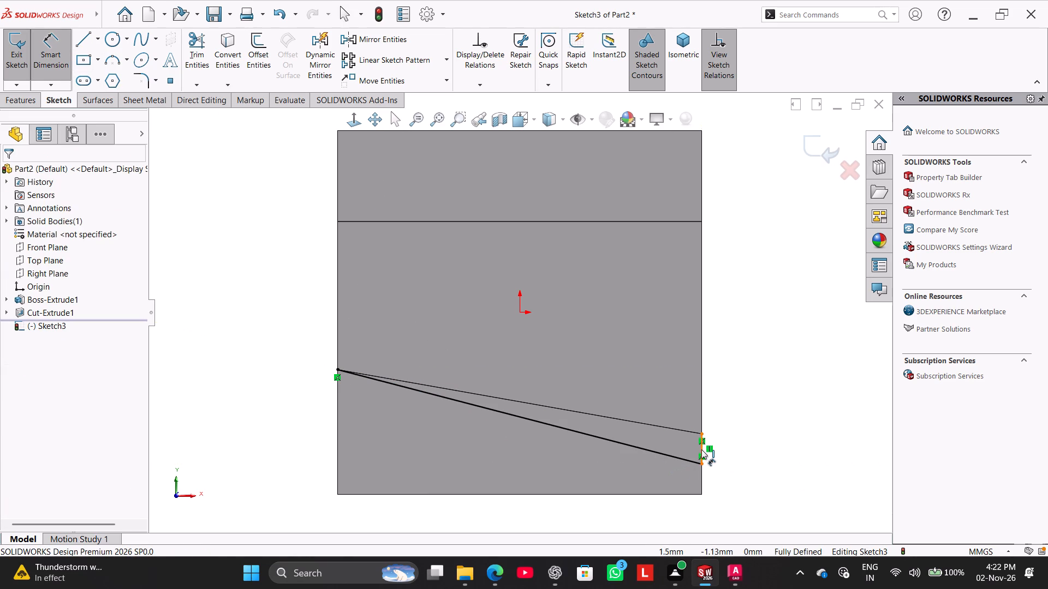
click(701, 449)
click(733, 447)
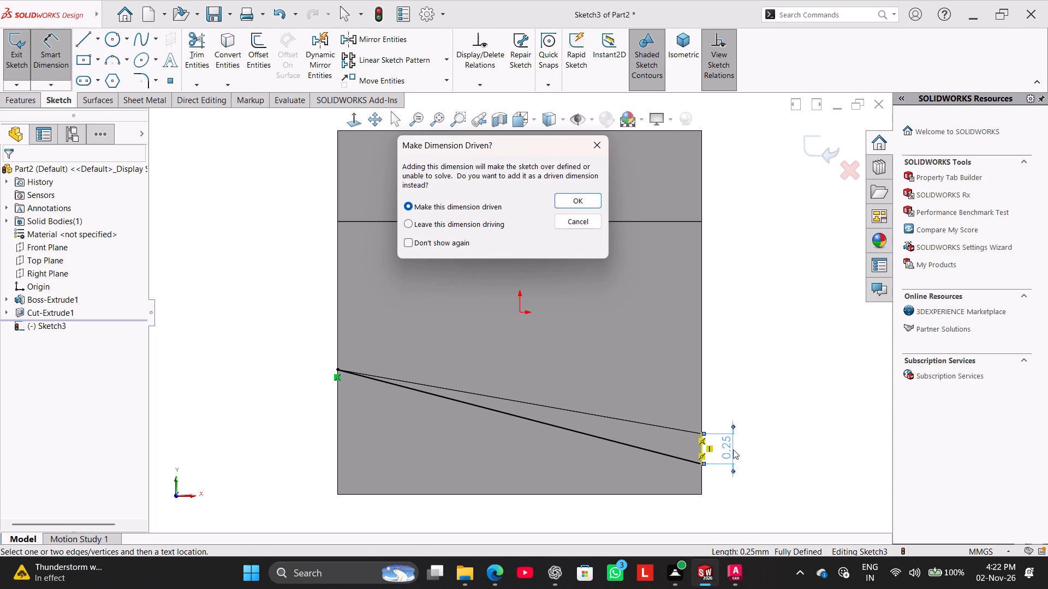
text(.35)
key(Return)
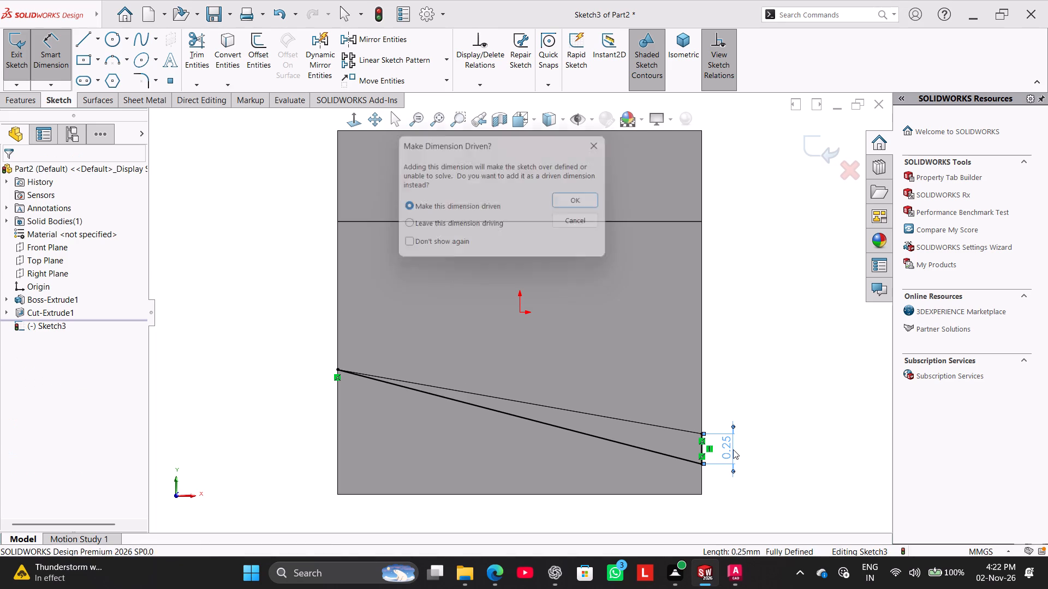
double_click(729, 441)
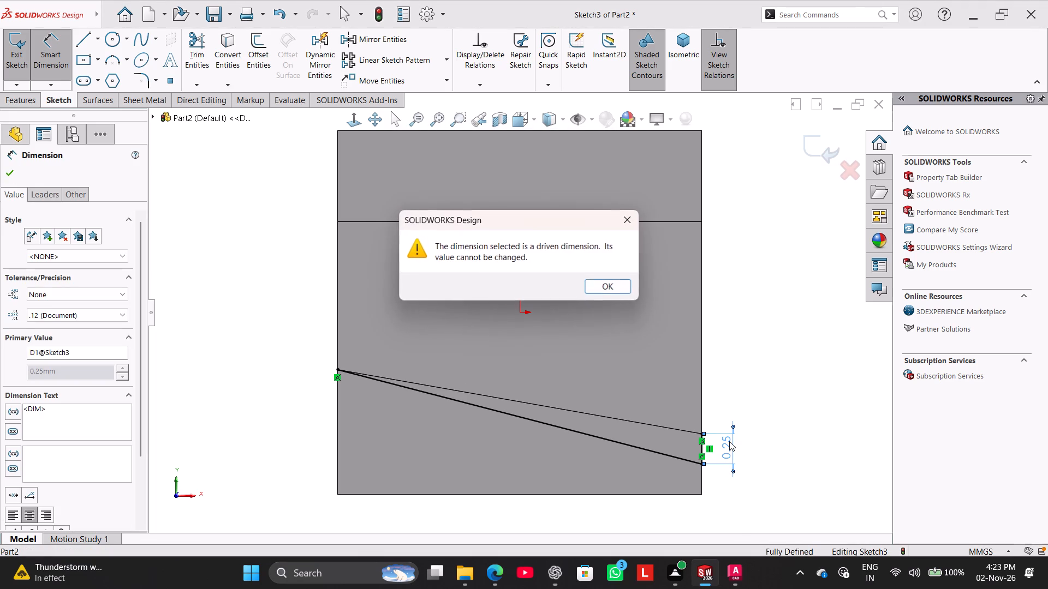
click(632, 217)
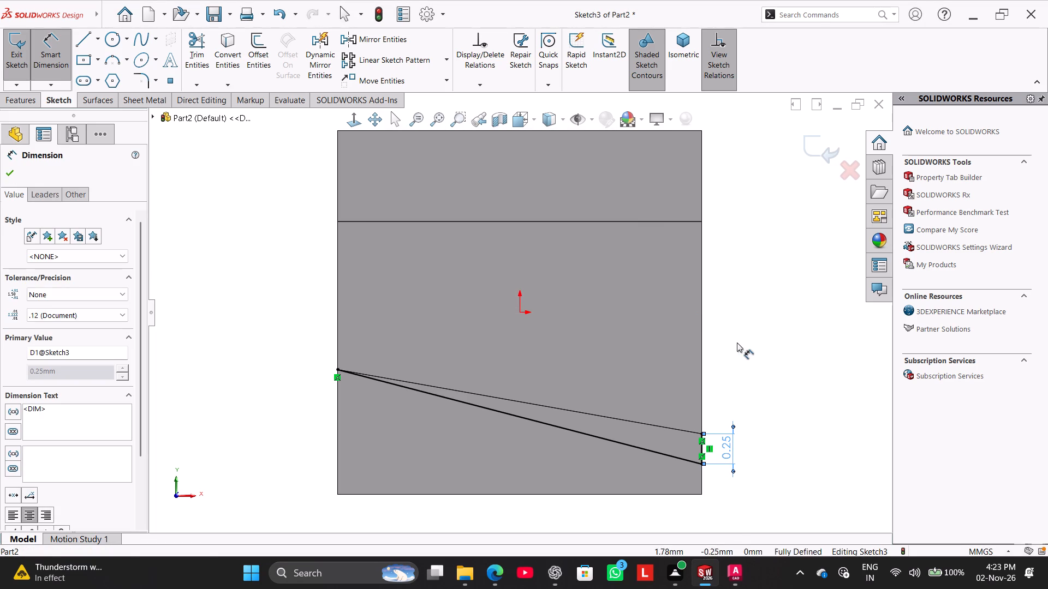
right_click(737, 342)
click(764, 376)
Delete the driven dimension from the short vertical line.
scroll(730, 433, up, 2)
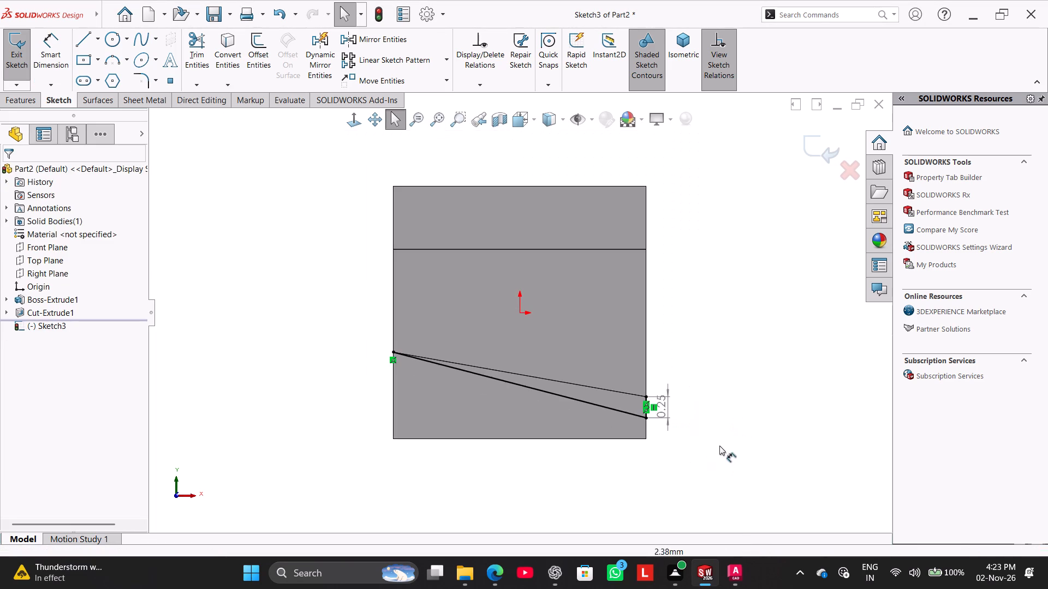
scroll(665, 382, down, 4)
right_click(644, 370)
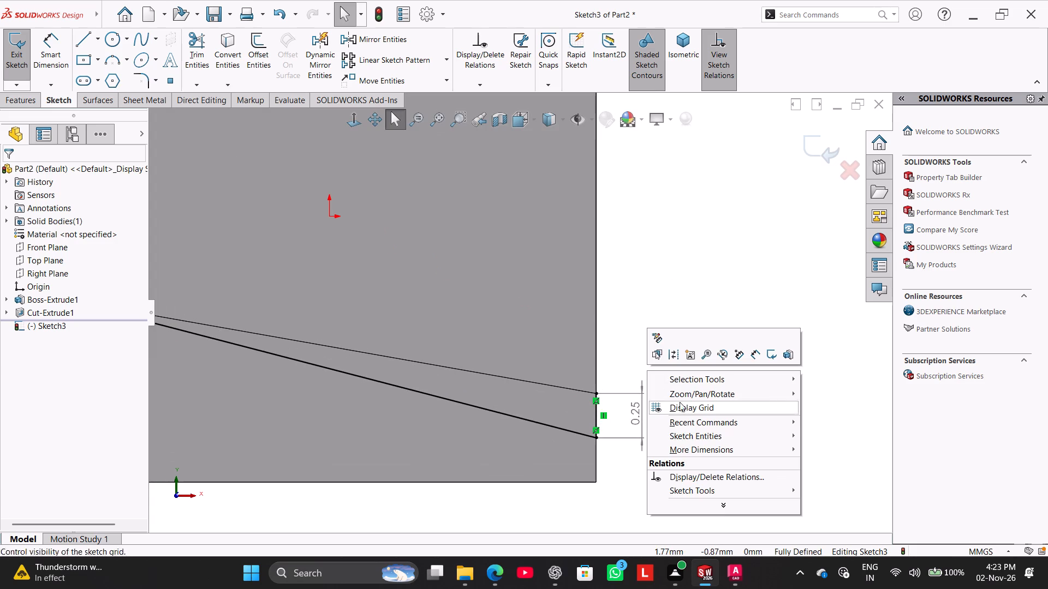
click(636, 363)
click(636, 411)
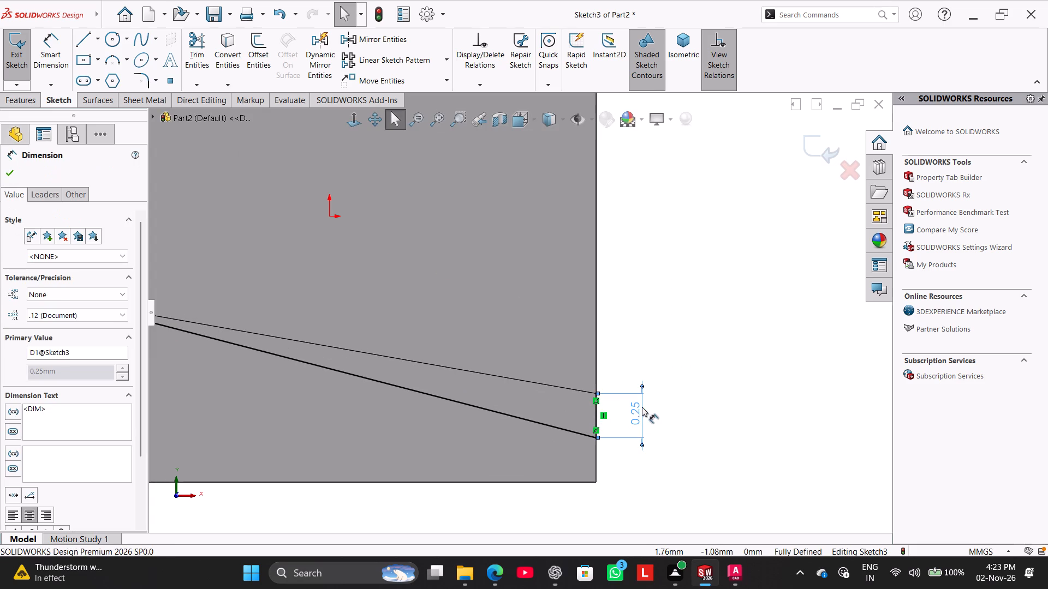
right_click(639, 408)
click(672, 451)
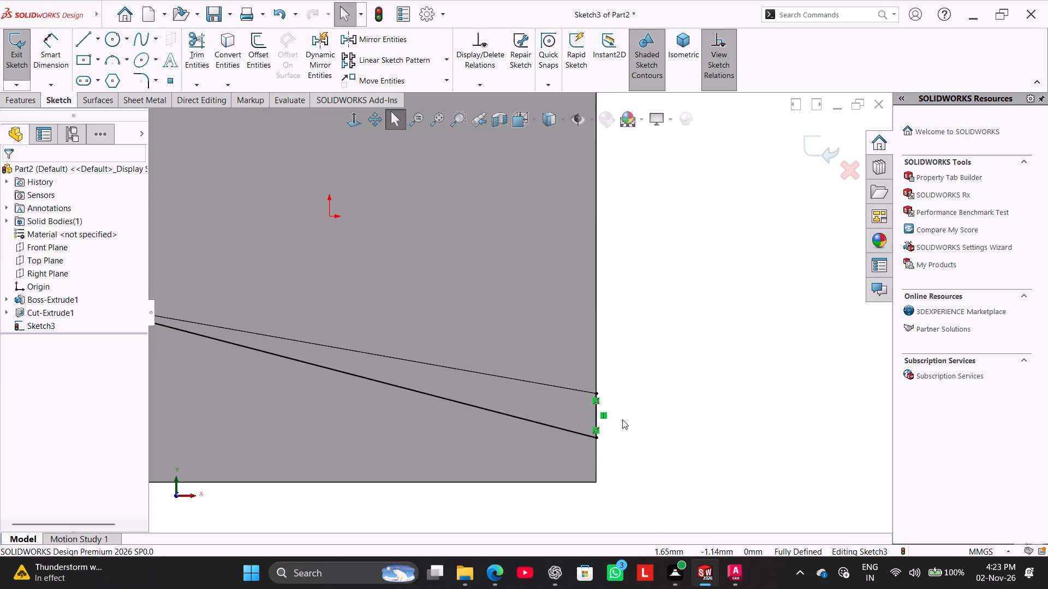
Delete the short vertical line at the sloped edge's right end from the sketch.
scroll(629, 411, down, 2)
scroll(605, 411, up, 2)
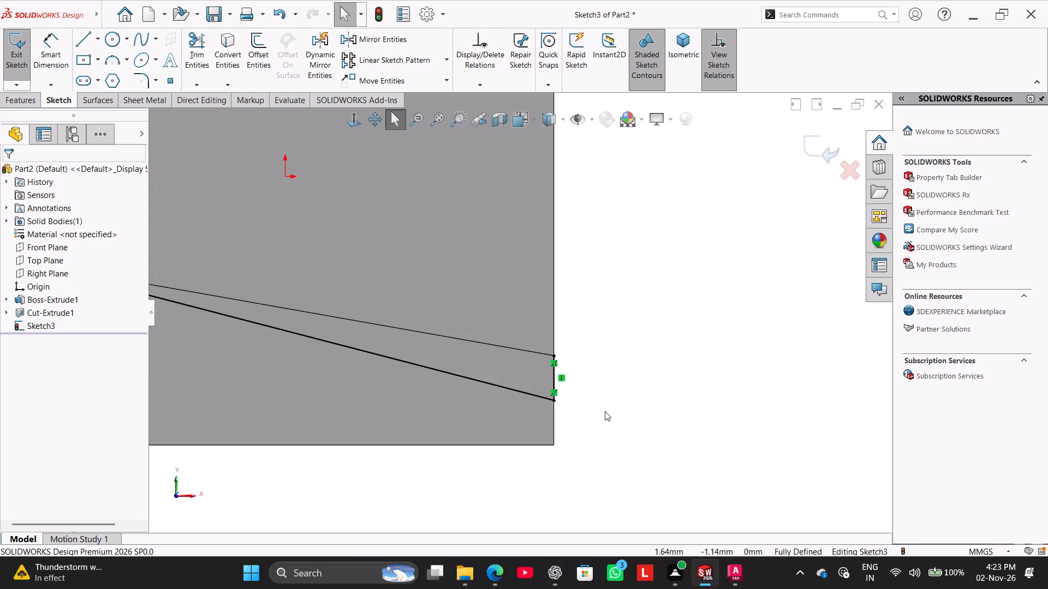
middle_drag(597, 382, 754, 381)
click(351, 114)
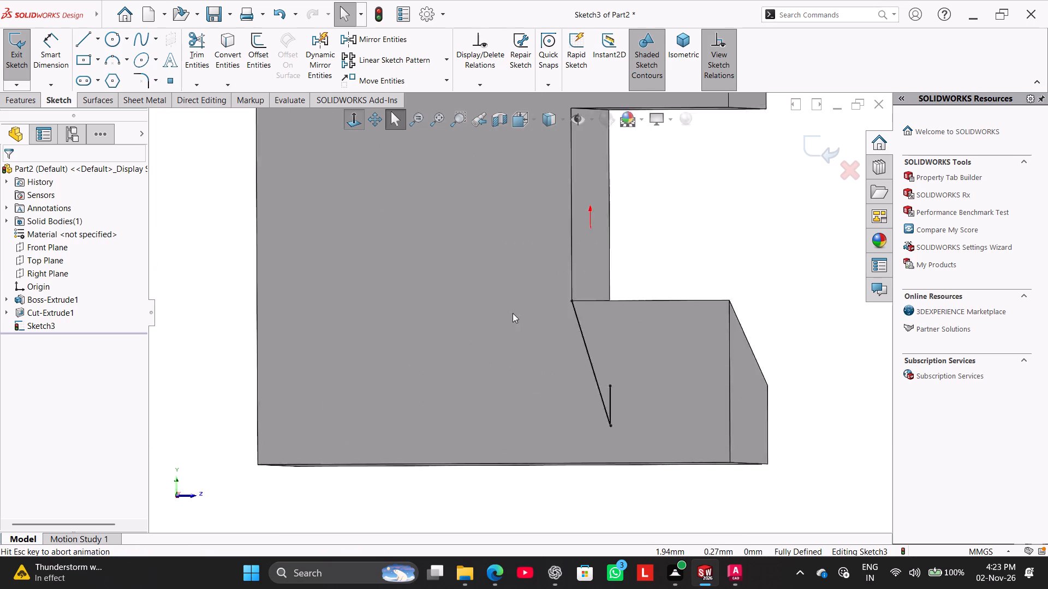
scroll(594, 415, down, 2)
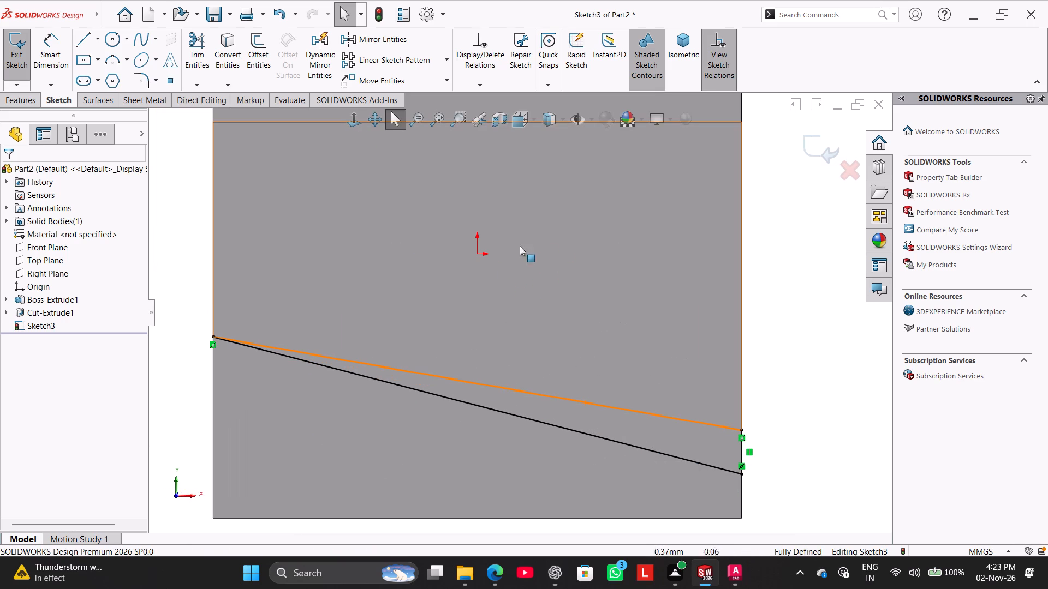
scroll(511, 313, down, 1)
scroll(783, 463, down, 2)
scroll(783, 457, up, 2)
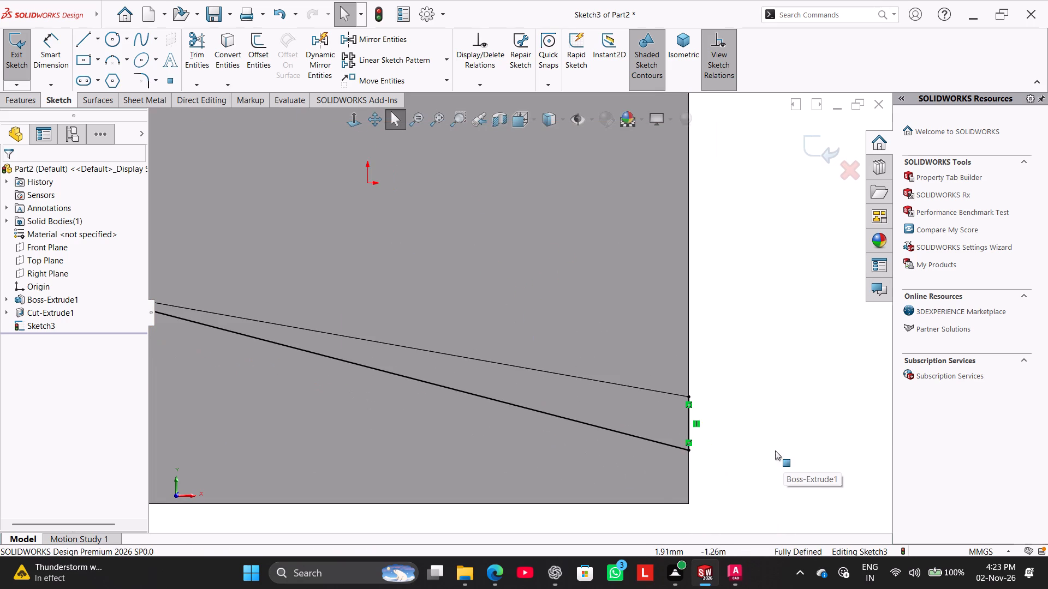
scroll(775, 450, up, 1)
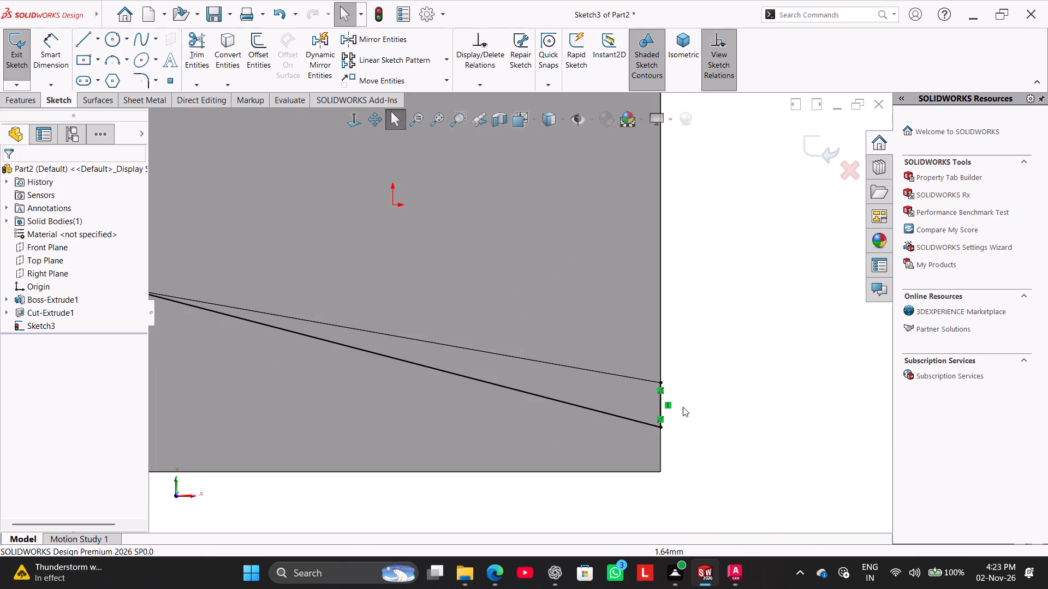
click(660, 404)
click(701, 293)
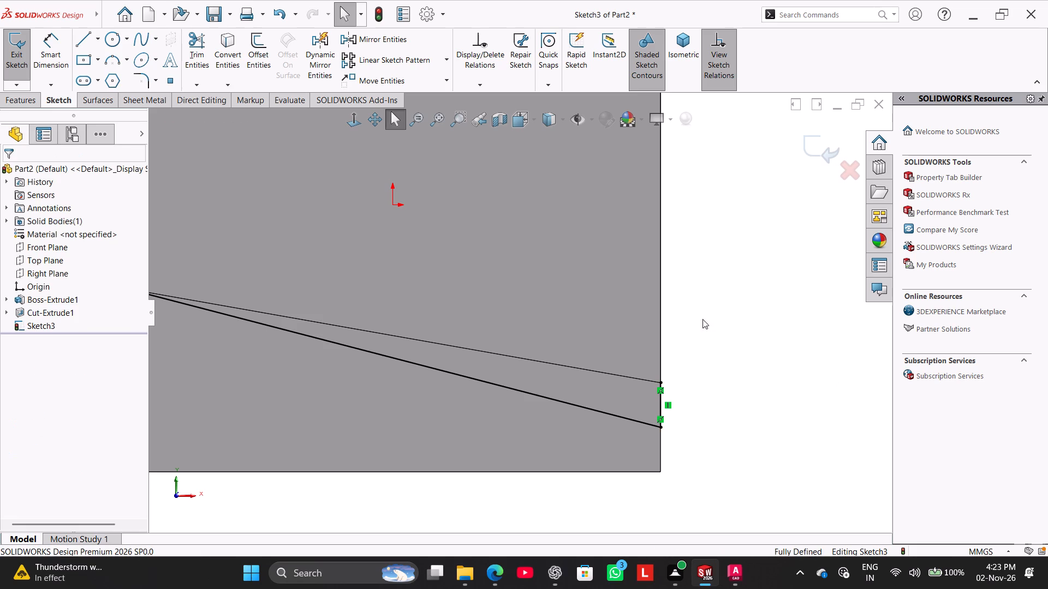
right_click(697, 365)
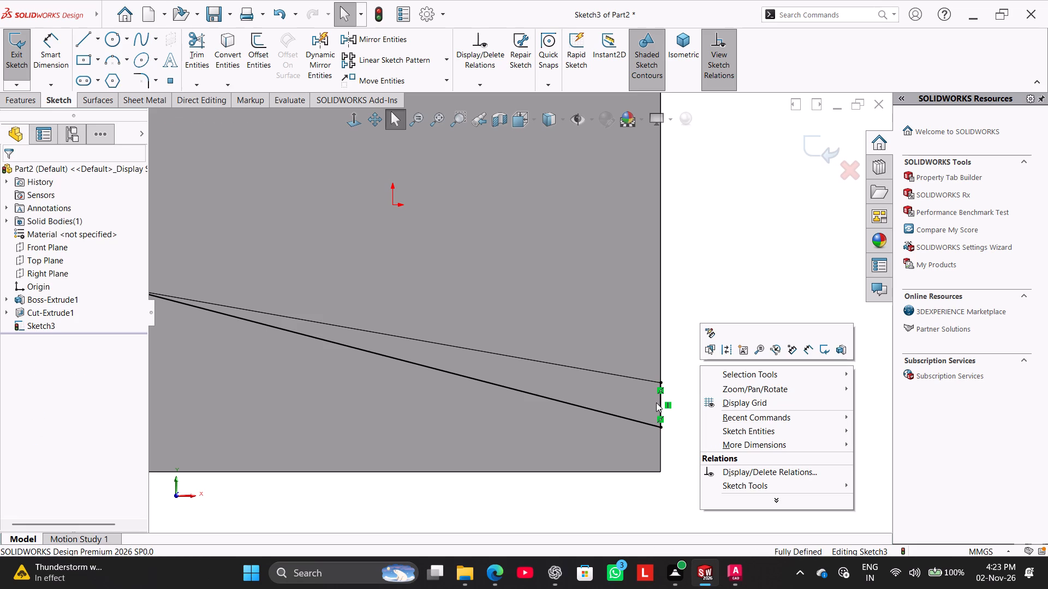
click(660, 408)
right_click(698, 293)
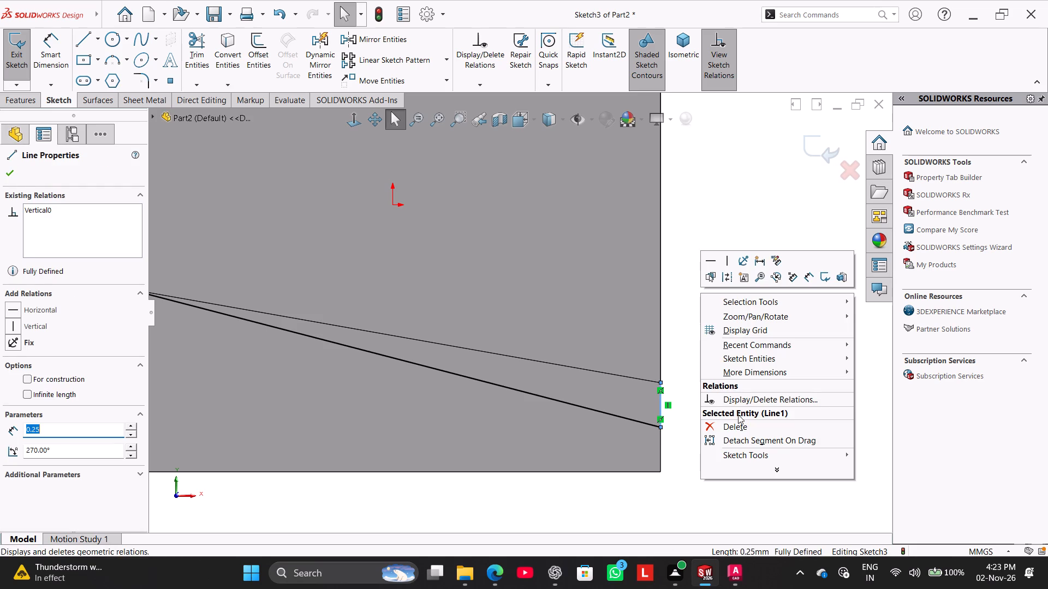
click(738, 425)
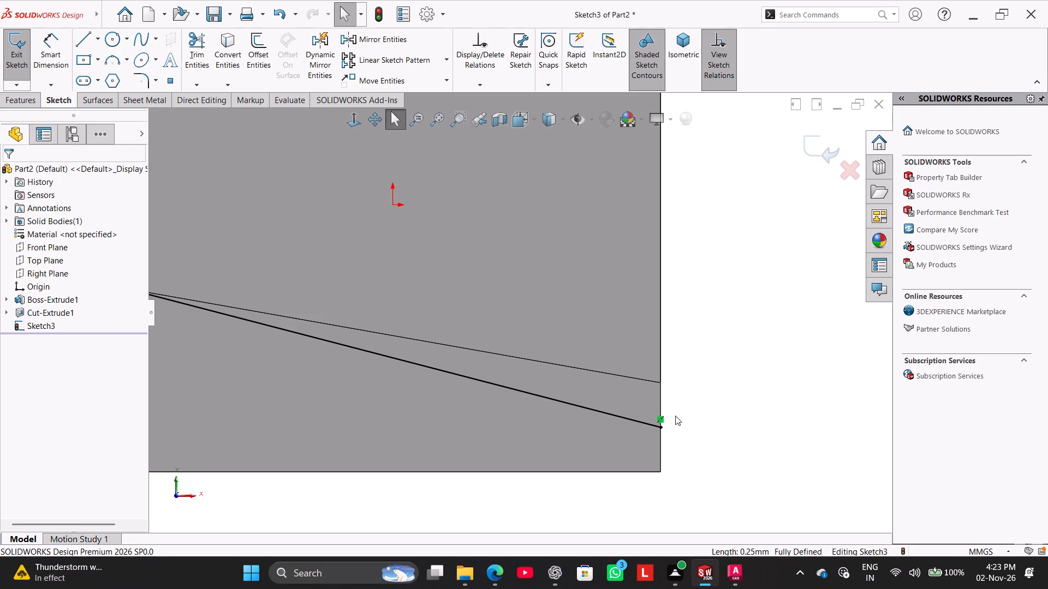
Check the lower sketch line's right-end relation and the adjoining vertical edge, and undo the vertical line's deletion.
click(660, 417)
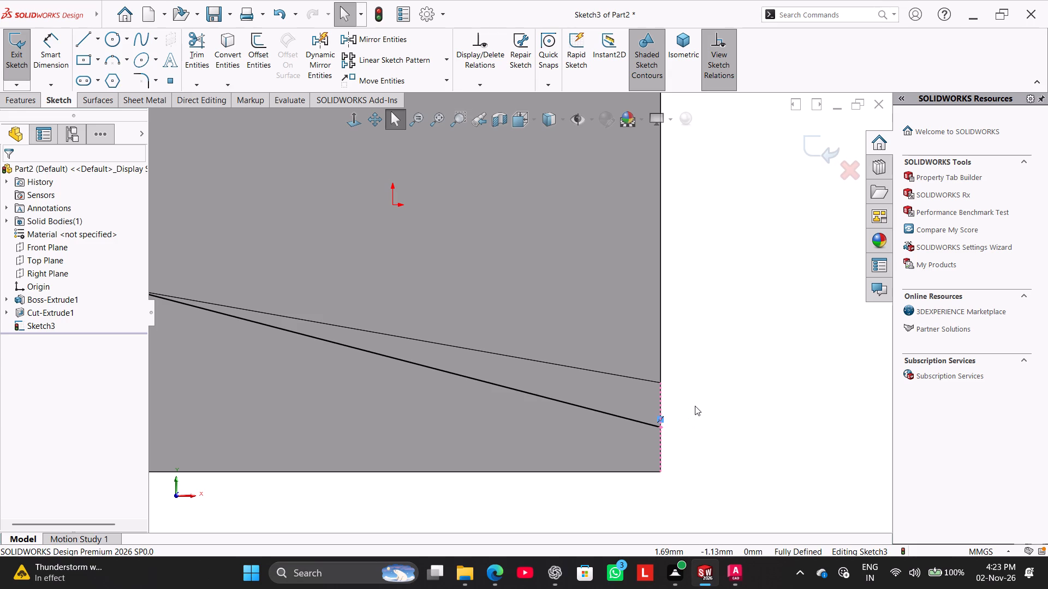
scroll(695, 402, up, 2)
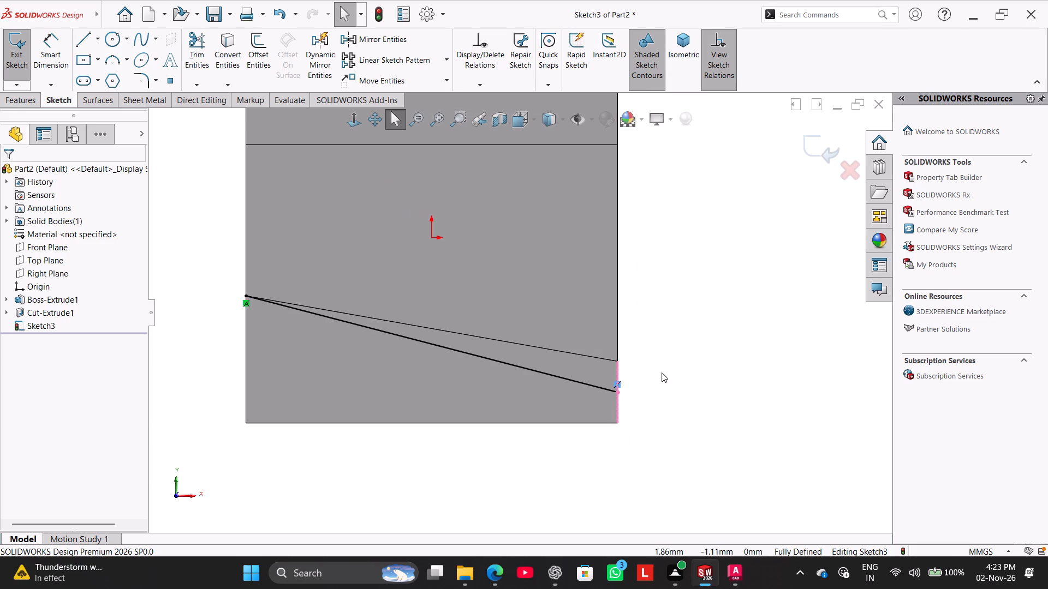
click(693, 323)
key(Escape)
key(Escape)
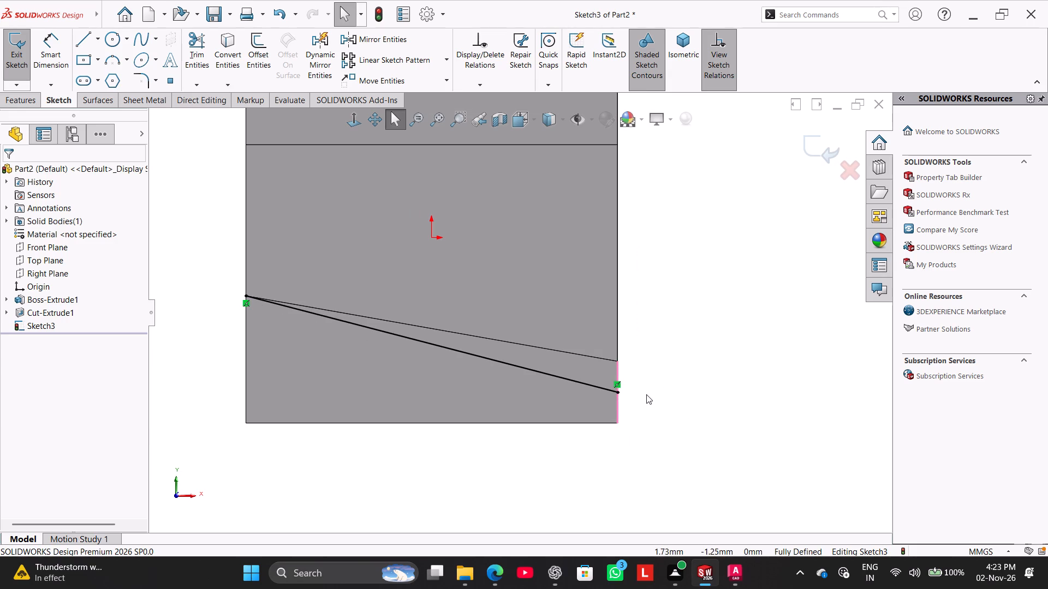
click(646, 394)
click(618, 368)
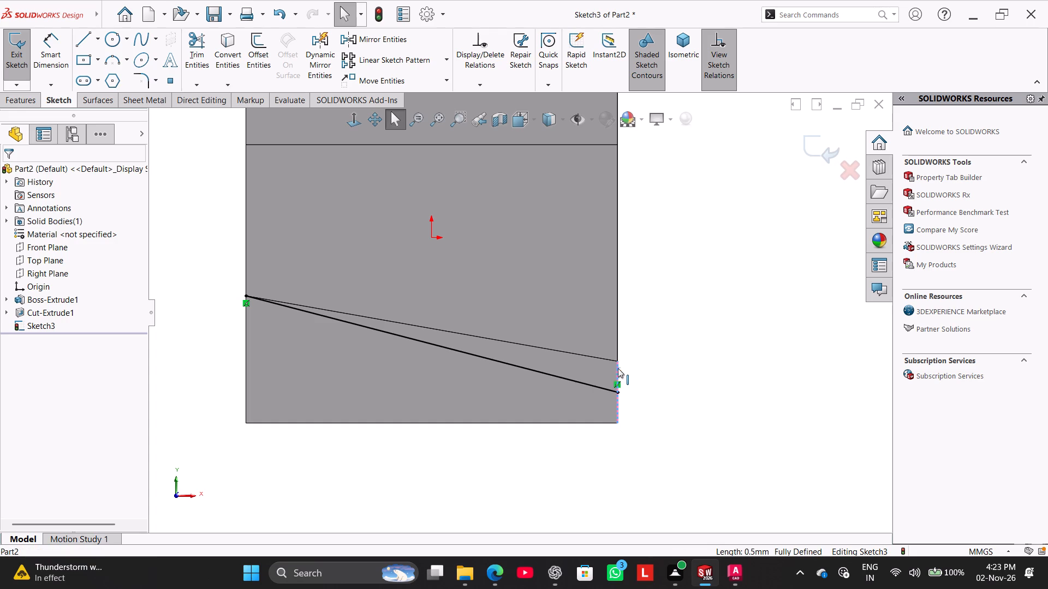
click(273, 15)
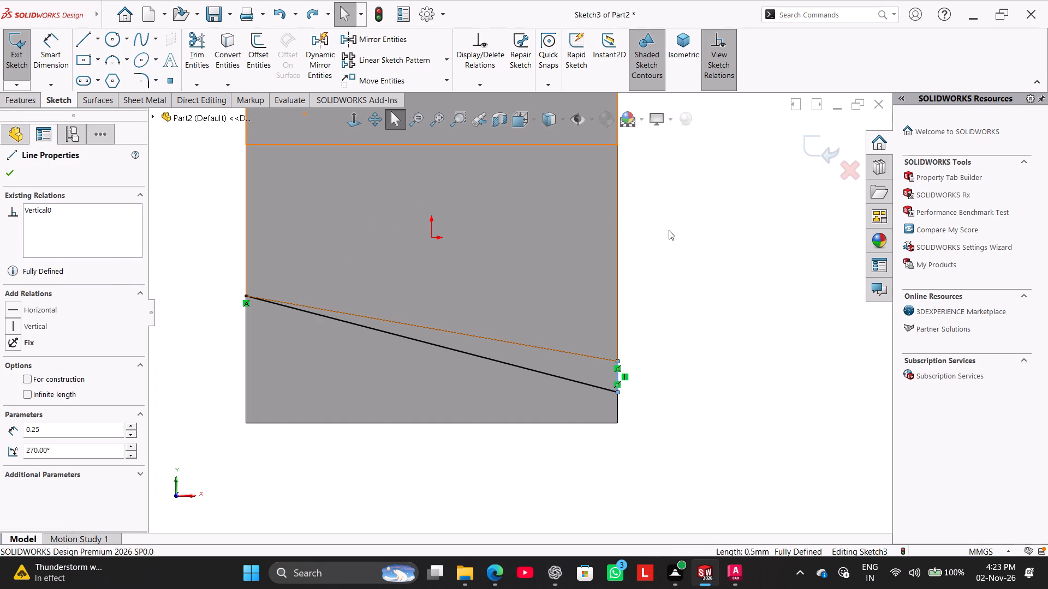
Delete the short vertical line joining the right ends of the sloped edge and the lower sketch line.
click(669, 230)
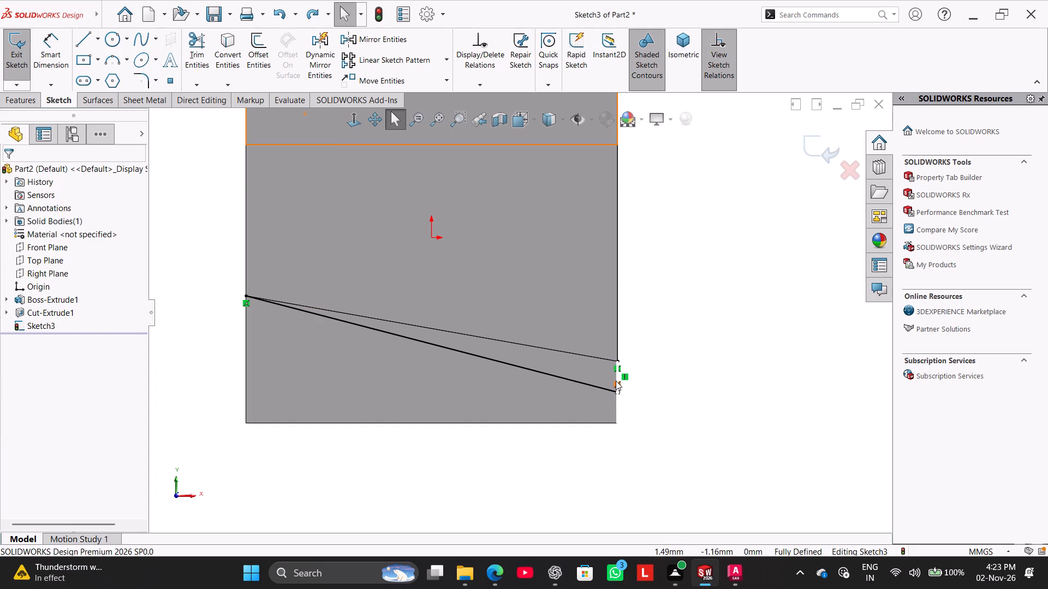
click(616, 381)
right_click(616, 380)
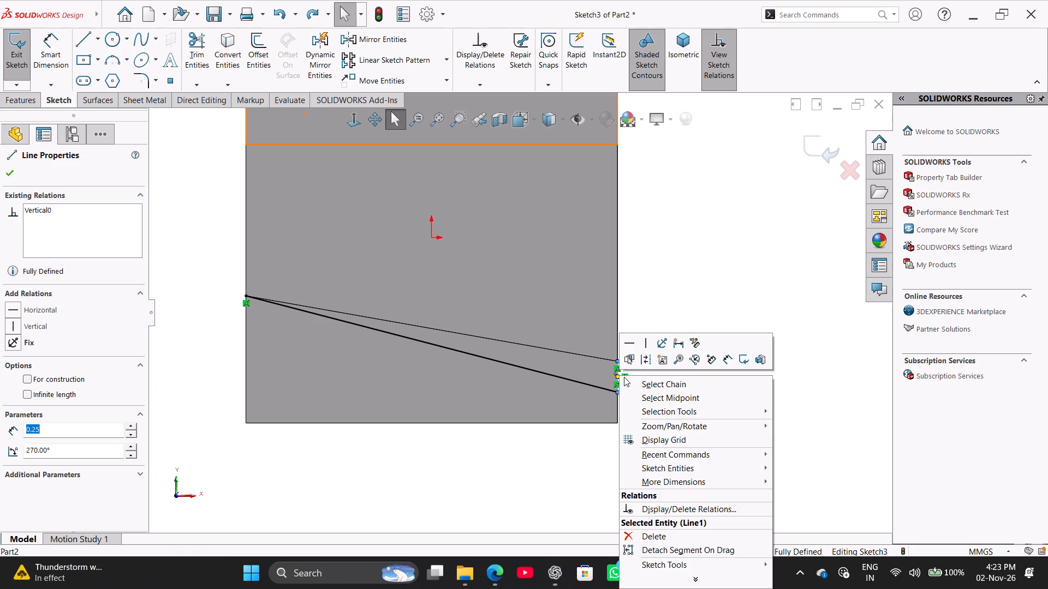
click(645, 539)
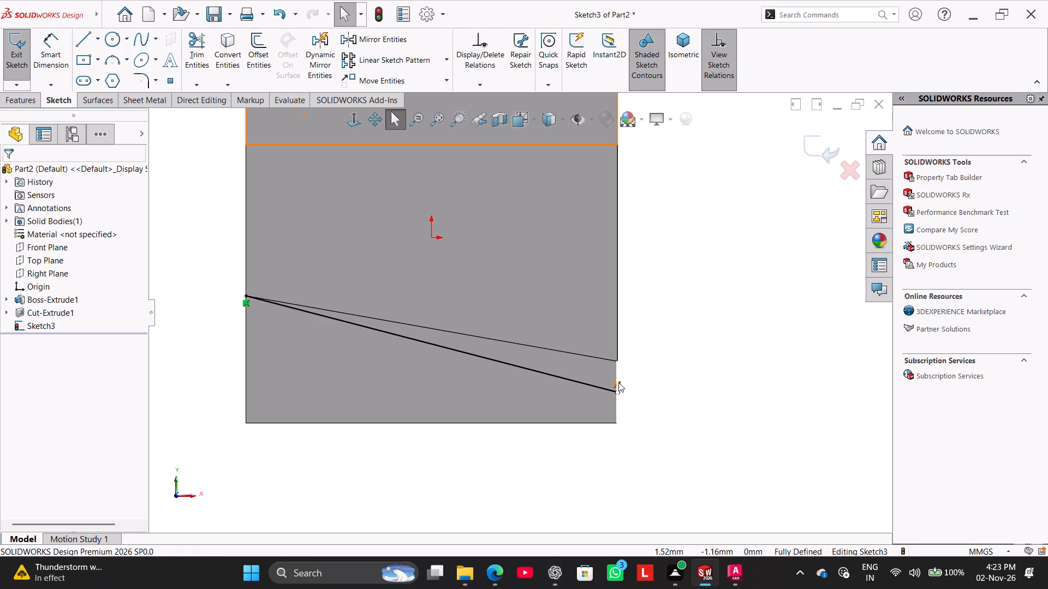
Delete the remaining sloped sketch line that runs below the cut's sloped edge.
scroll(622, 392, up, 2)
scroll(606, 379, down, 1)
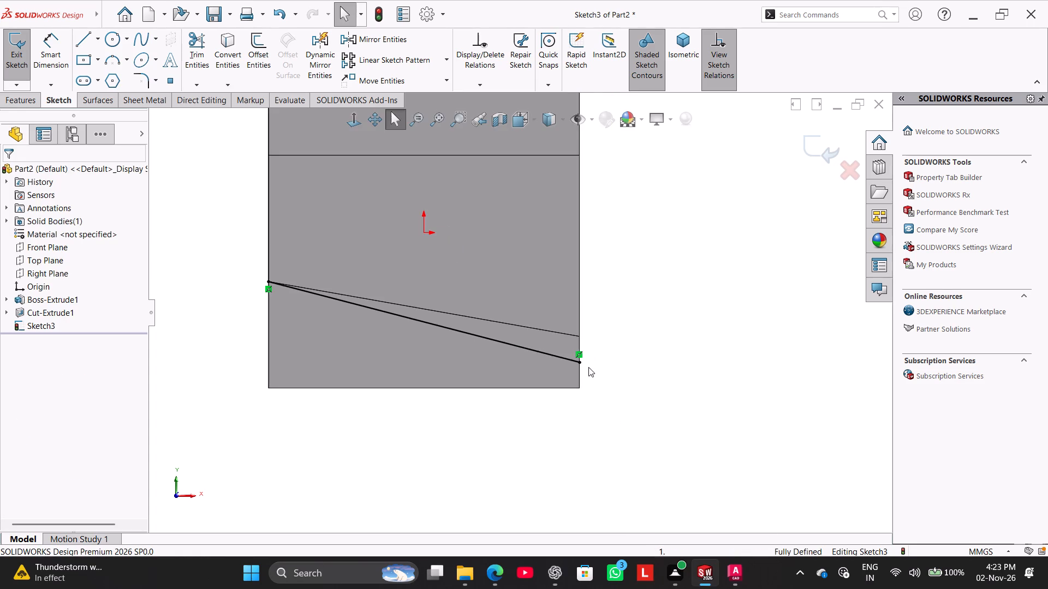
scroll(576, 346, down, 2)
scroll(576, 358, up, 3)
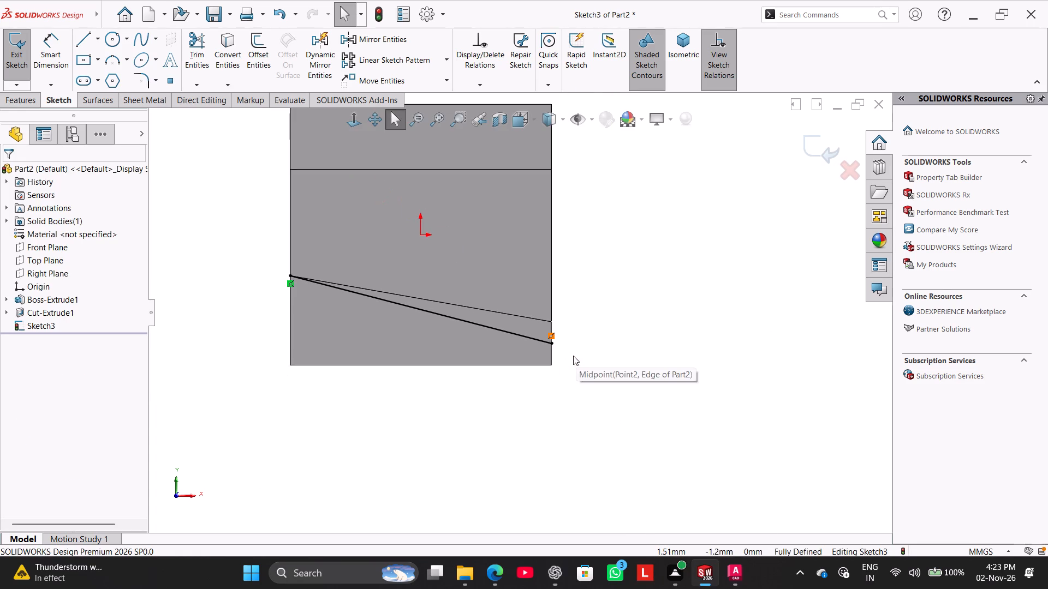
scroll(559, 329, down, 7)
scroll(514, 369, up, 1)
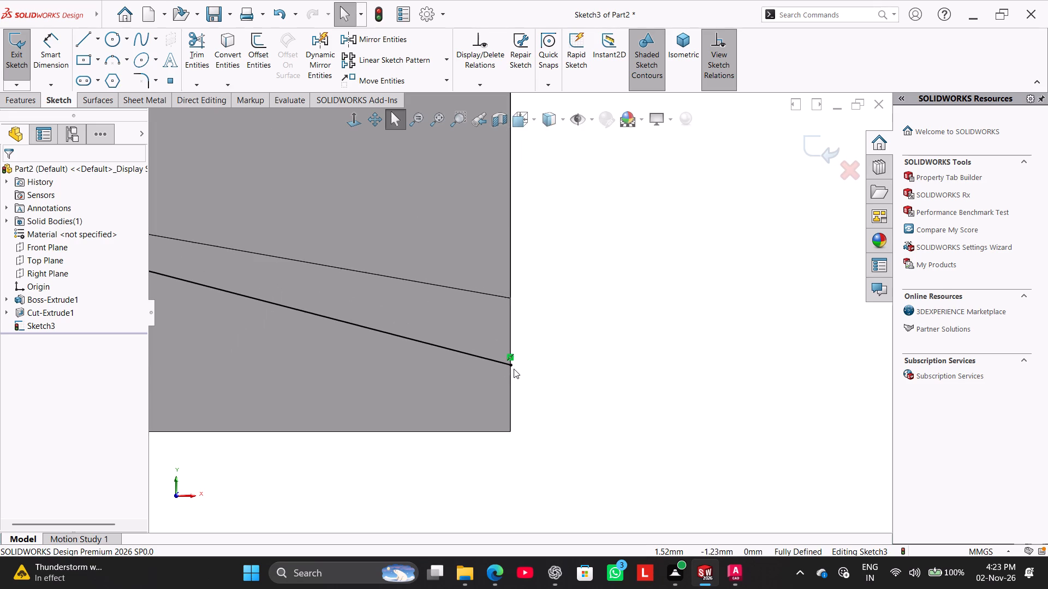
scroll(514, 369, up, 1)
scroll(514, 354, down, 12)
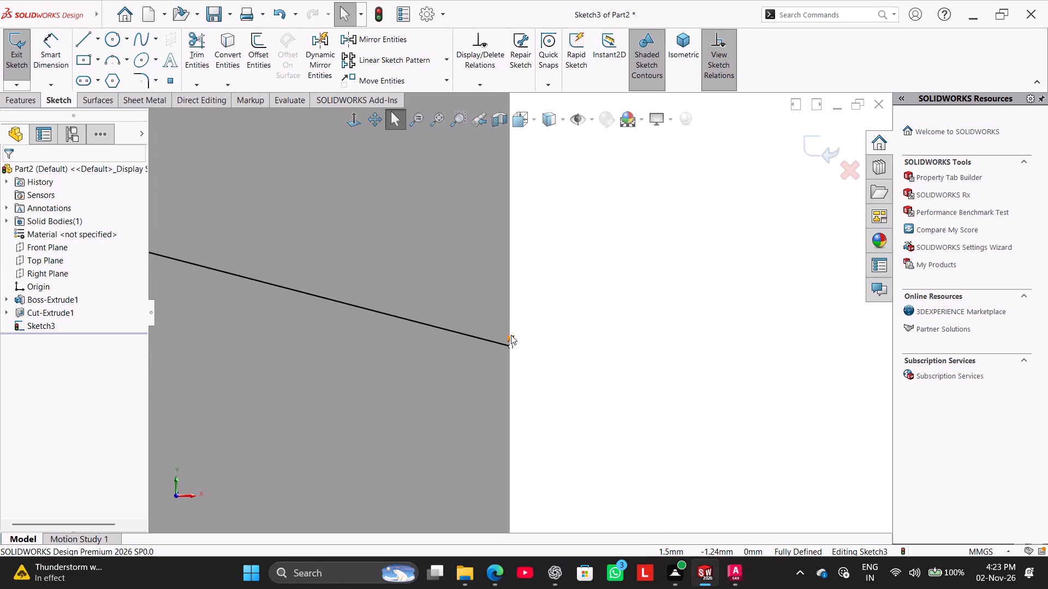
scroll(511, 338, down, 3)
scroll(511, 338, up, 15)
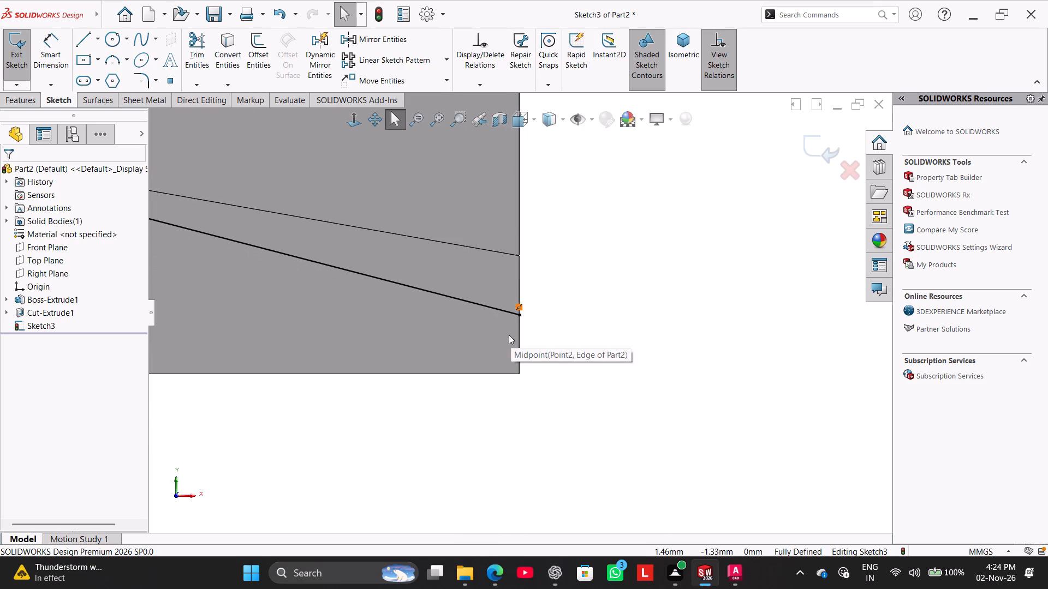
scroll(509, 335, up, 5)
click(491, 305)
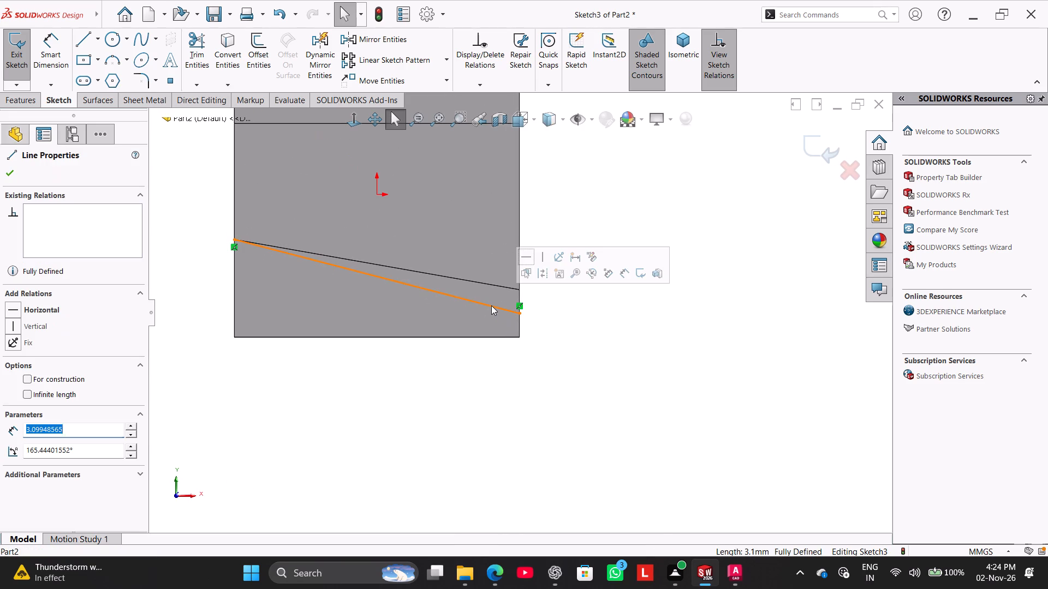
right_click(180, 235)
click(246, 369)
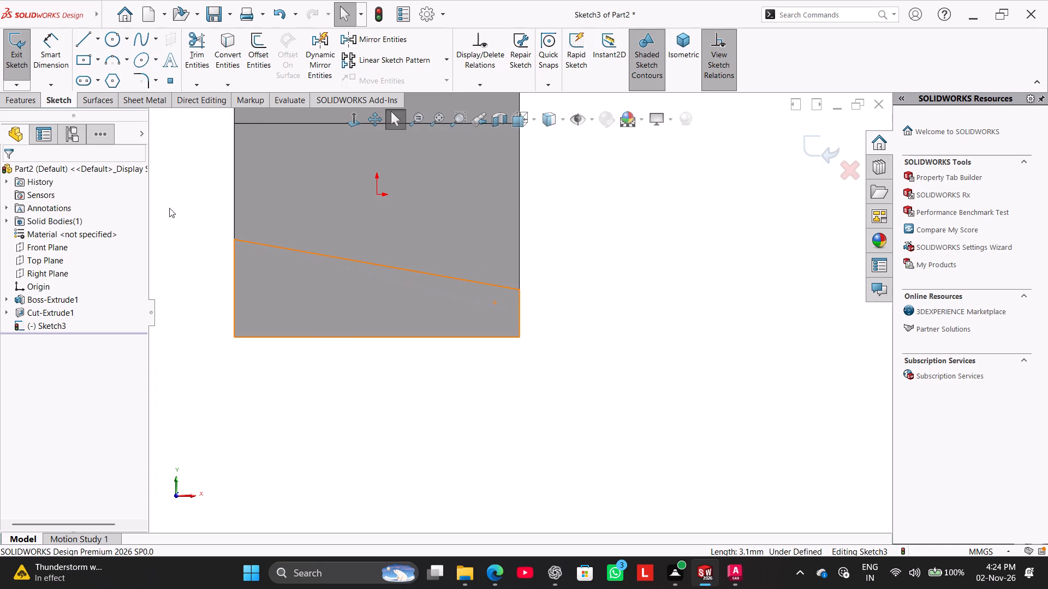
Sketch a vertical line about 0.34 mm long down the part's edge from the right end of the cut's sloped edge.
click(84, 43)
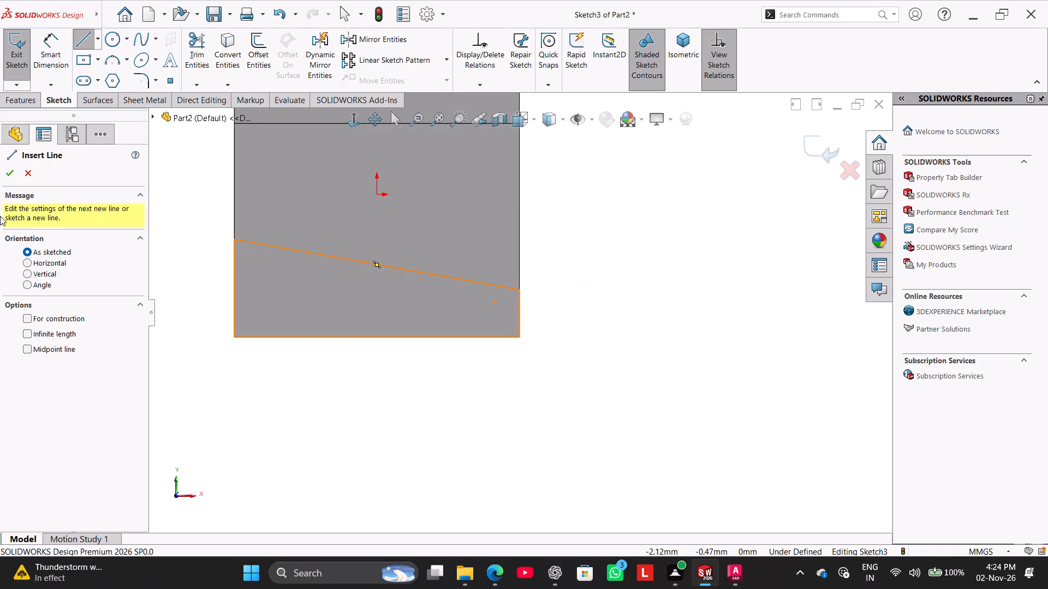
click(26, 171)
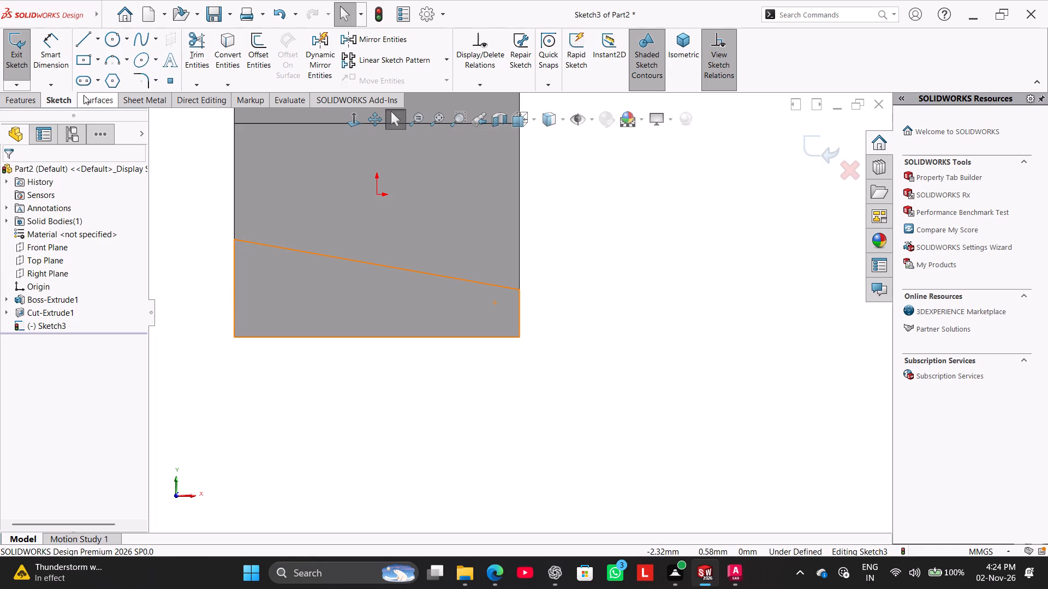
click(349, 116)
click(354, 120)
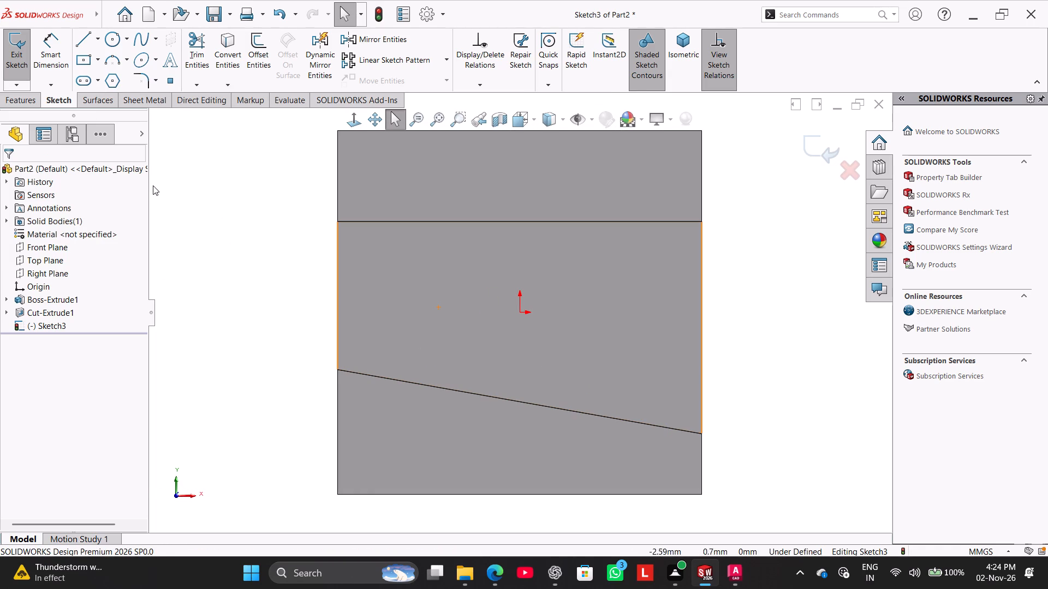
click(59, 57)
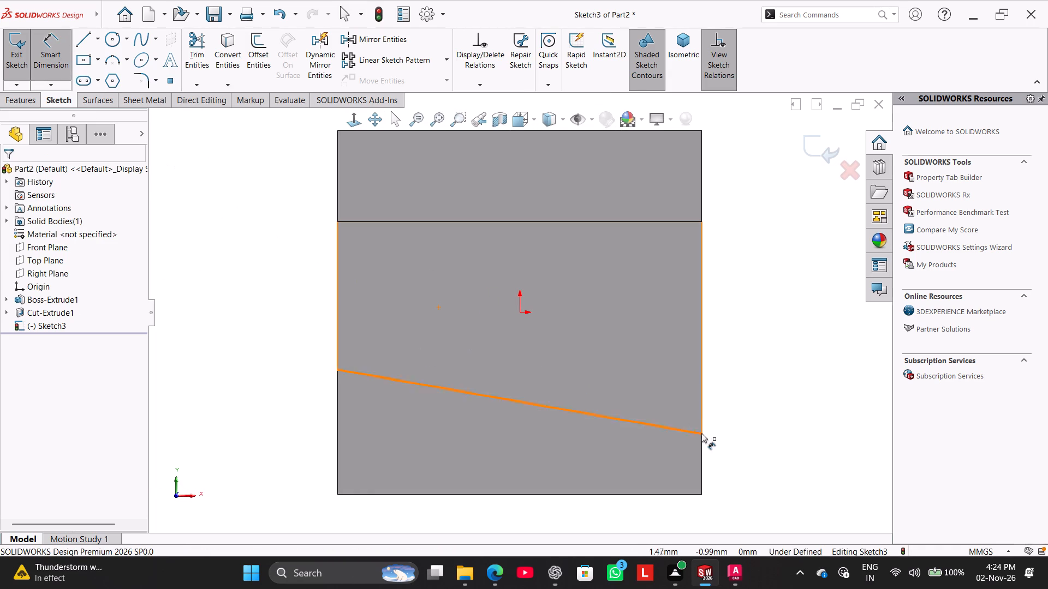
click(702, 433)
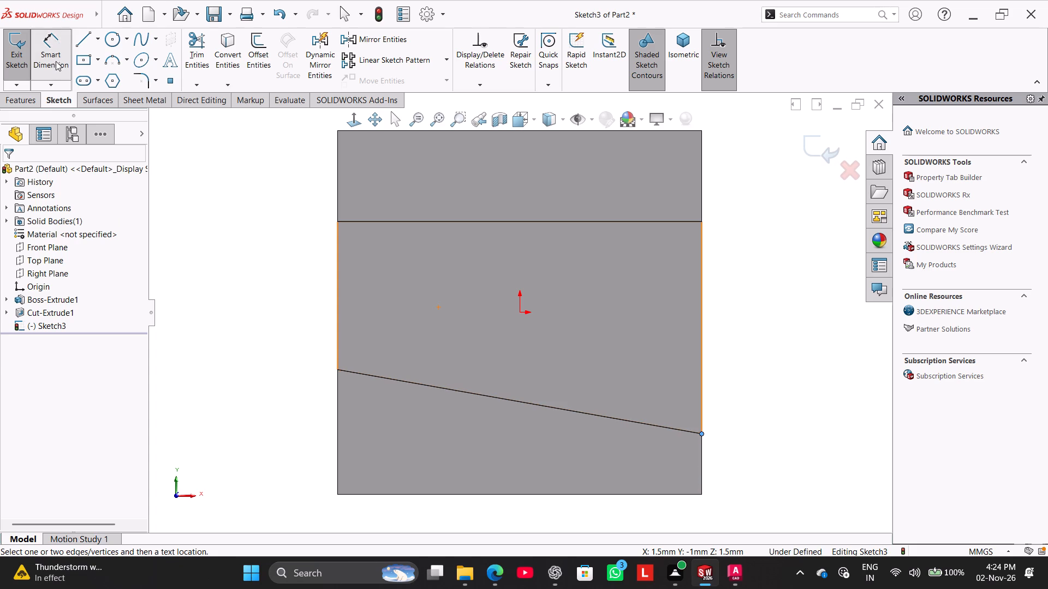
click(75, 41)
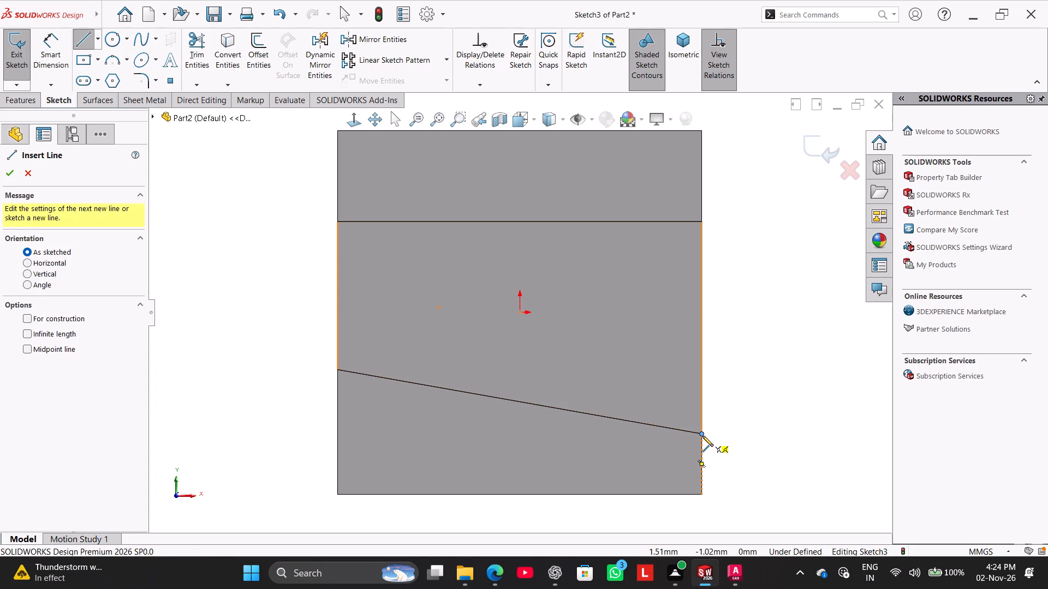
click(701, 434)
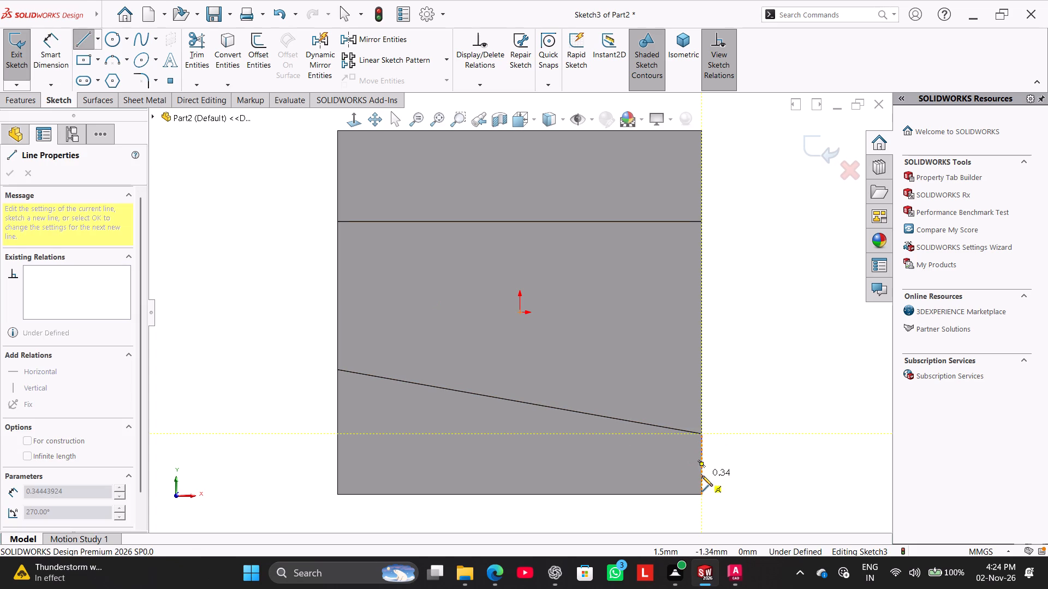
click(702, 476)
right_click(765, 400)
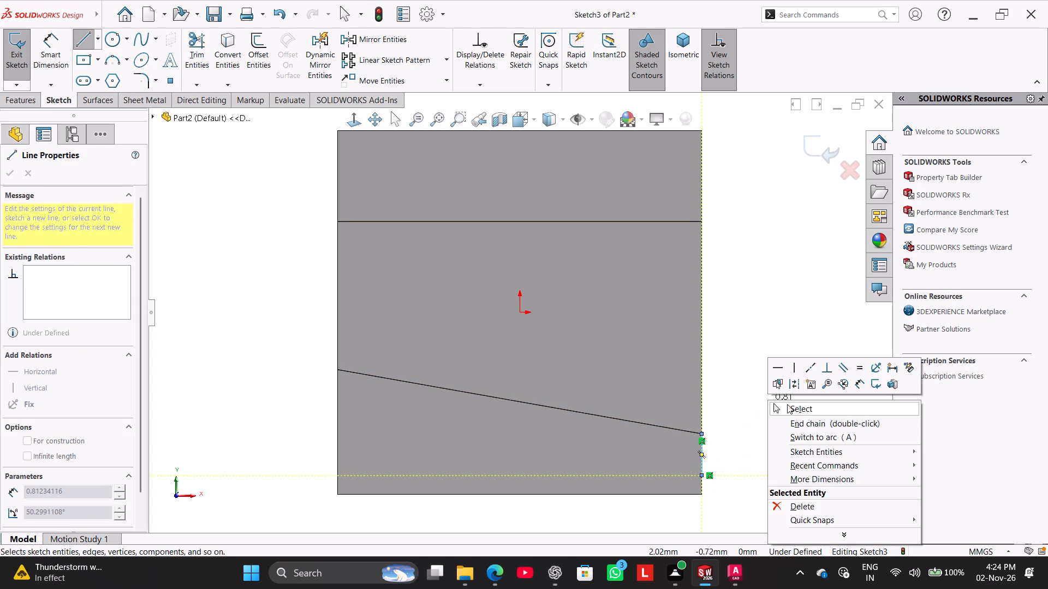
click(787, 404)
Dimension the short vertical line's length and set it to 0.353 mm.
click(47, 49)
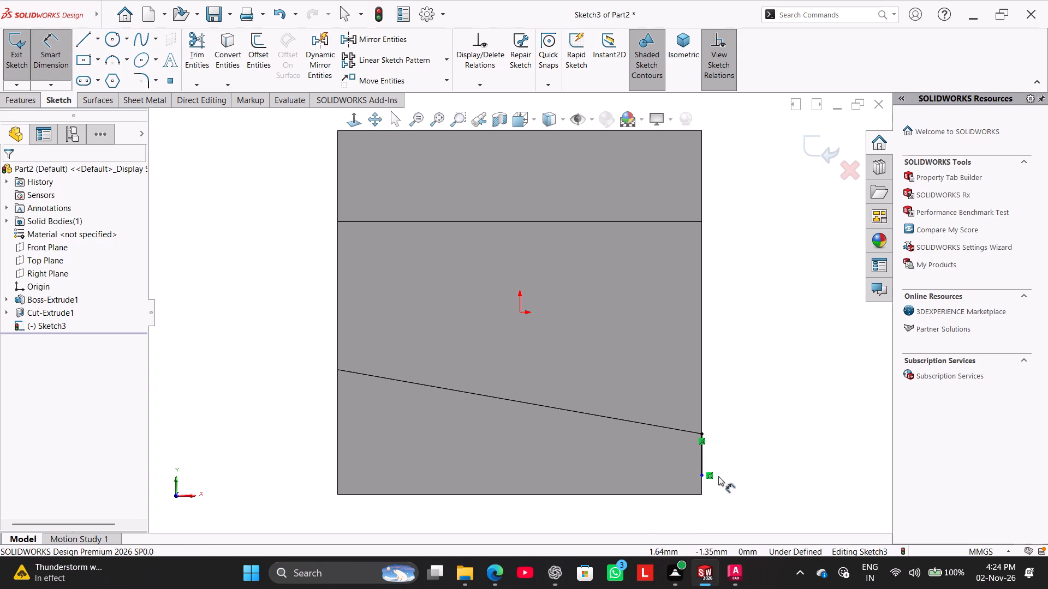
click(701, 462)
click(737, 461)
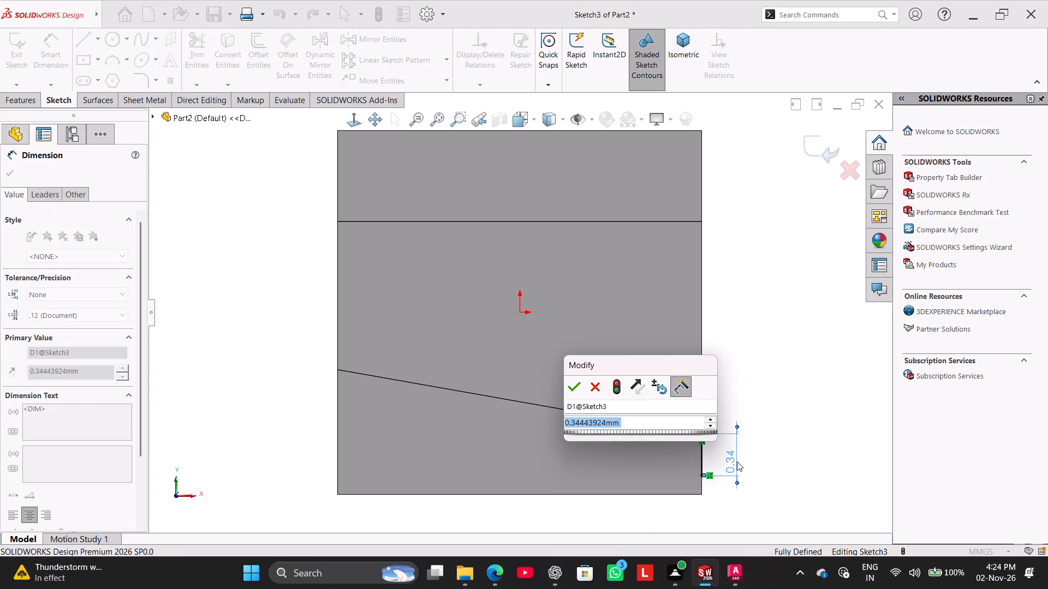
text(0.353)
key(Return)
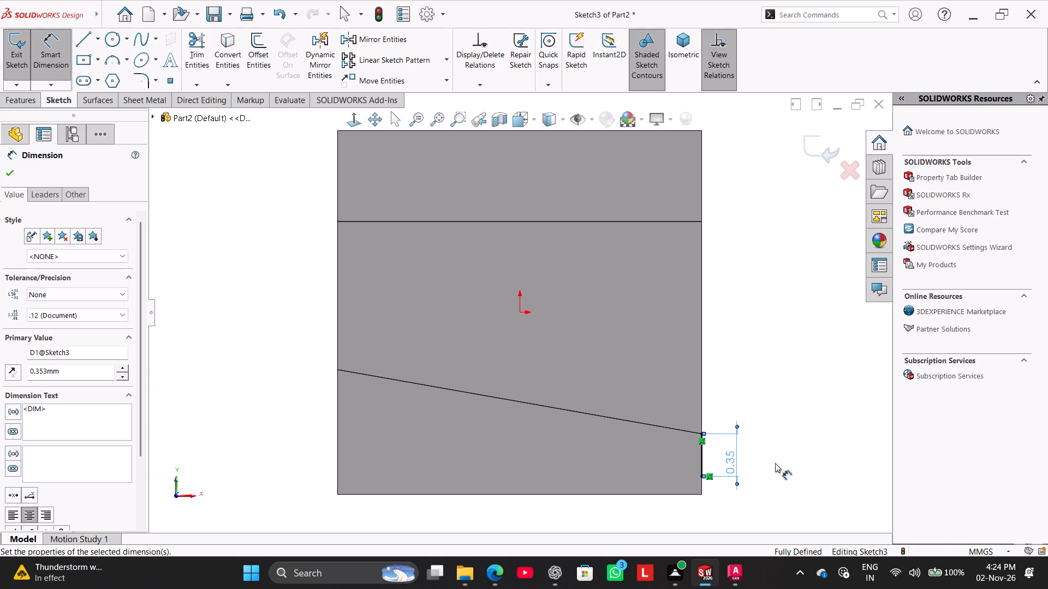
Sketch a line from the left end of the cut's sloped edge to the short vertical line's lower endpoint.
click(83, 37)
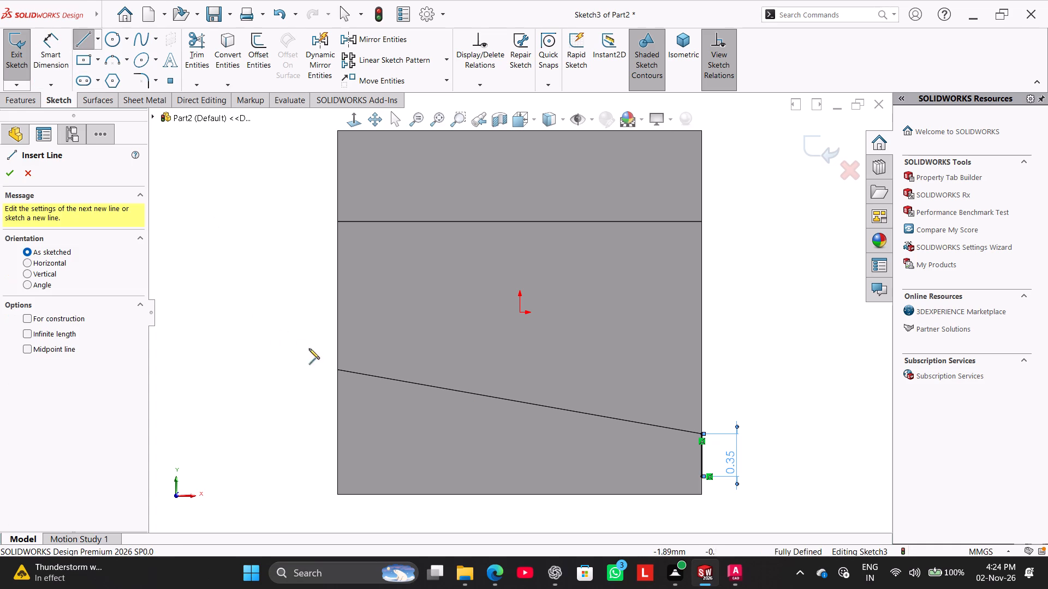
click(337, 371)
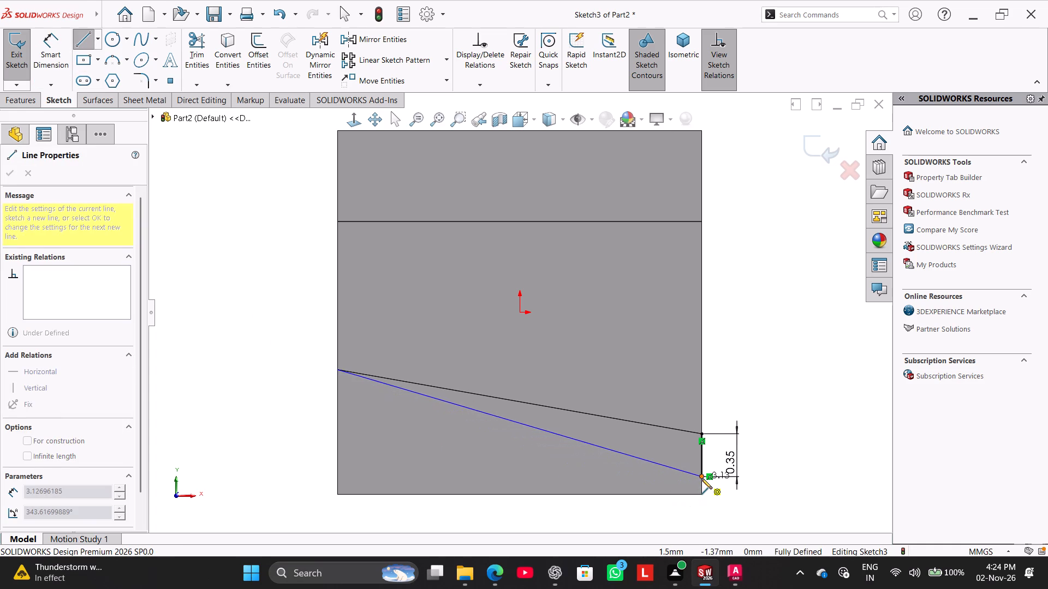
click(701, 478)
right_click(734, 371)
click(751, 378)
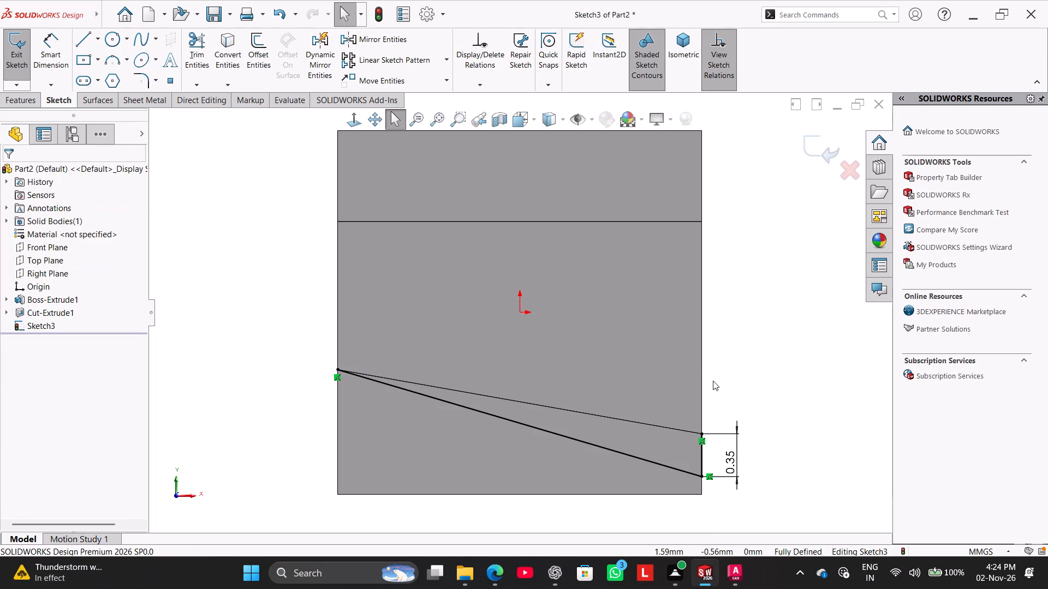
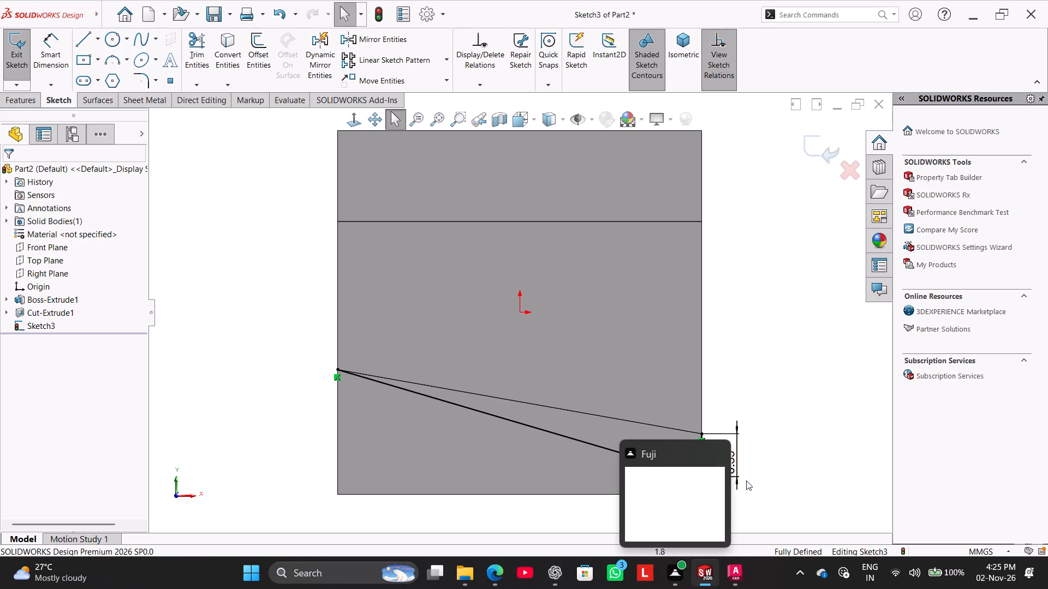
Sketch a vertical line about 0.28 mm long up the part's edge from the right end of the cut's upper edge.
click(743, 347)
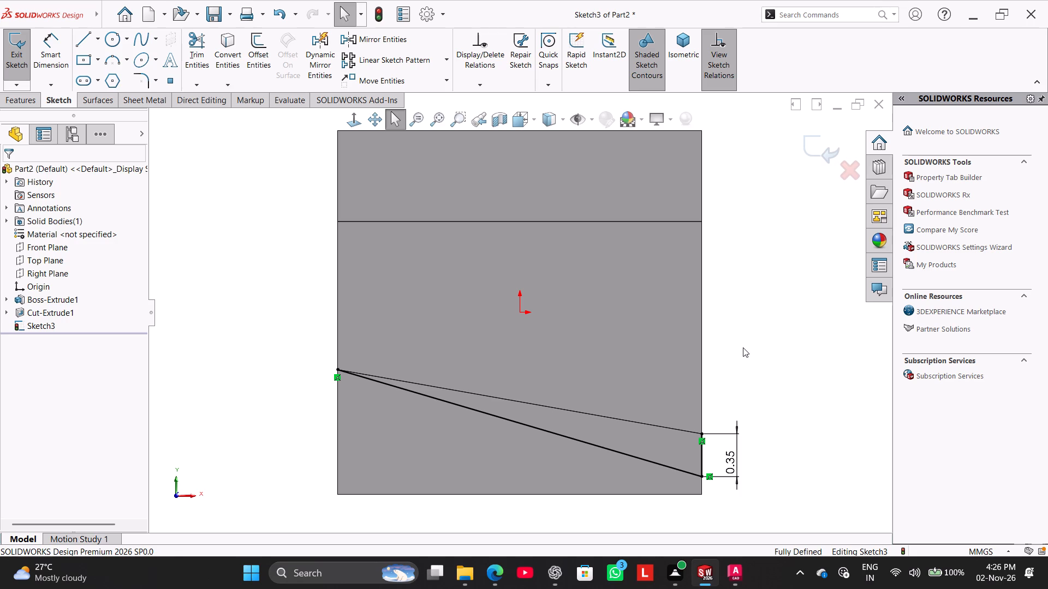
click(80, 39)
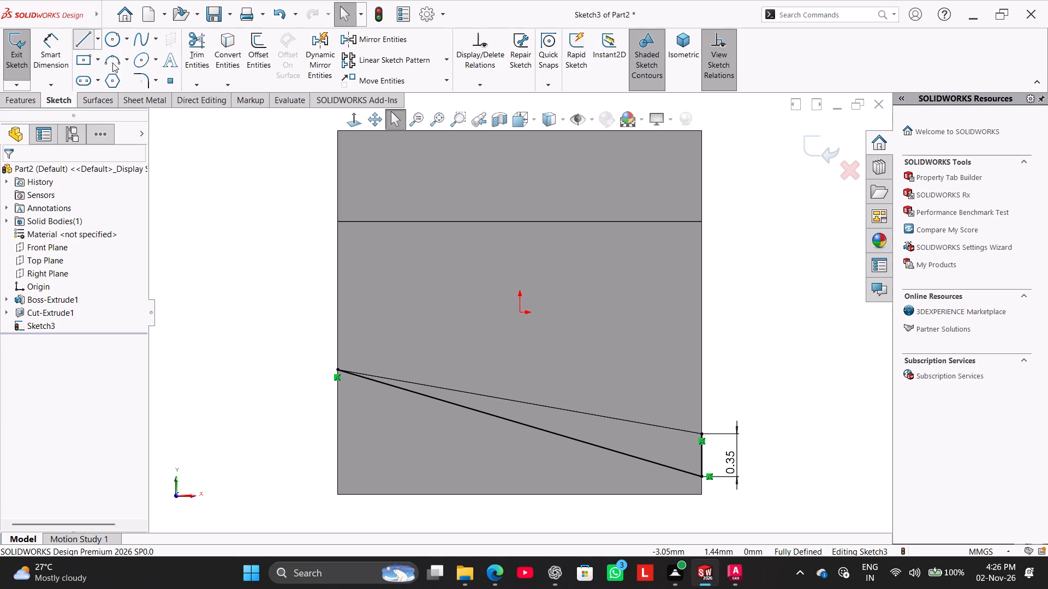
click(701, 221)
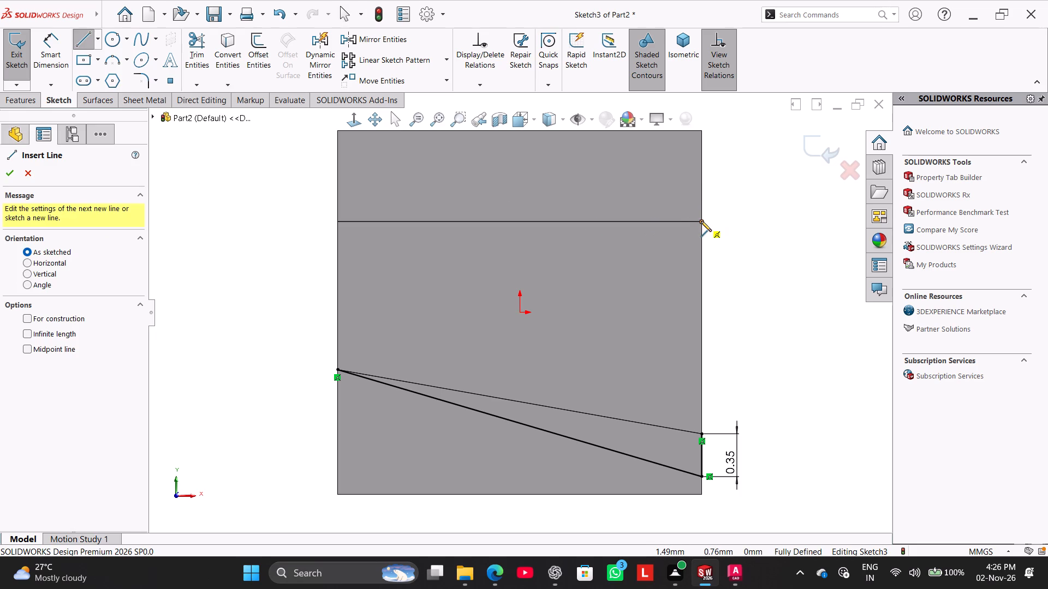
click(701, 187)
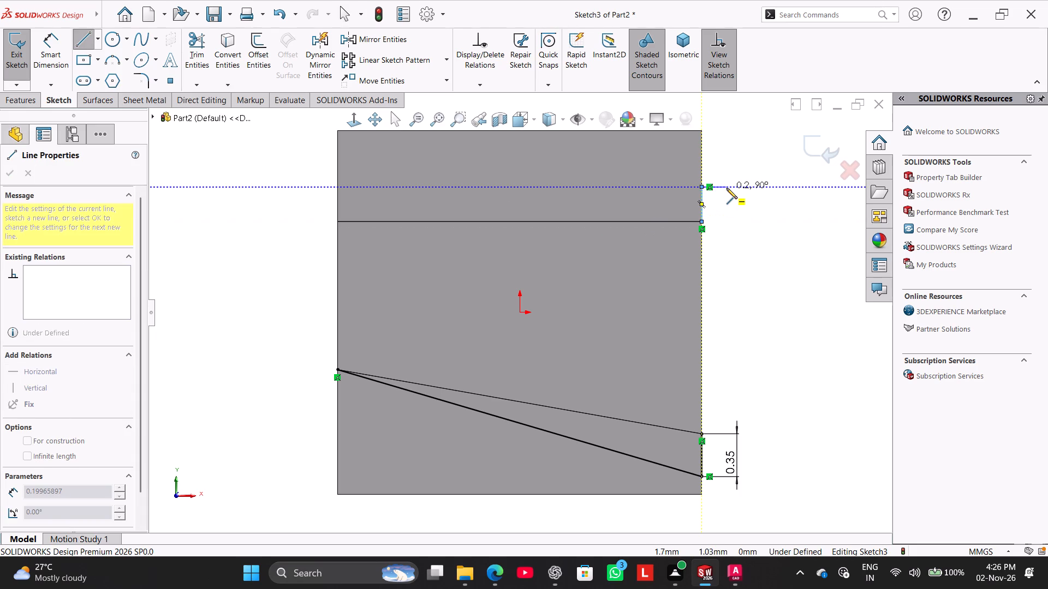
right_click(727, 188)
click(731, 193)
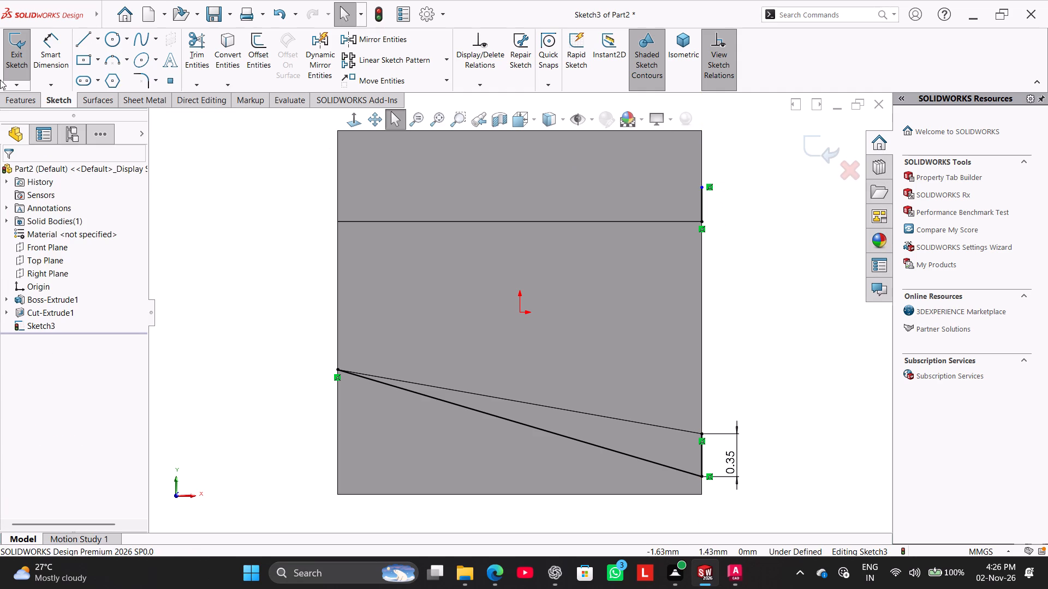
Dimension the new upper vertical line's length and set it to 0.25 mm.
click(46, 53)
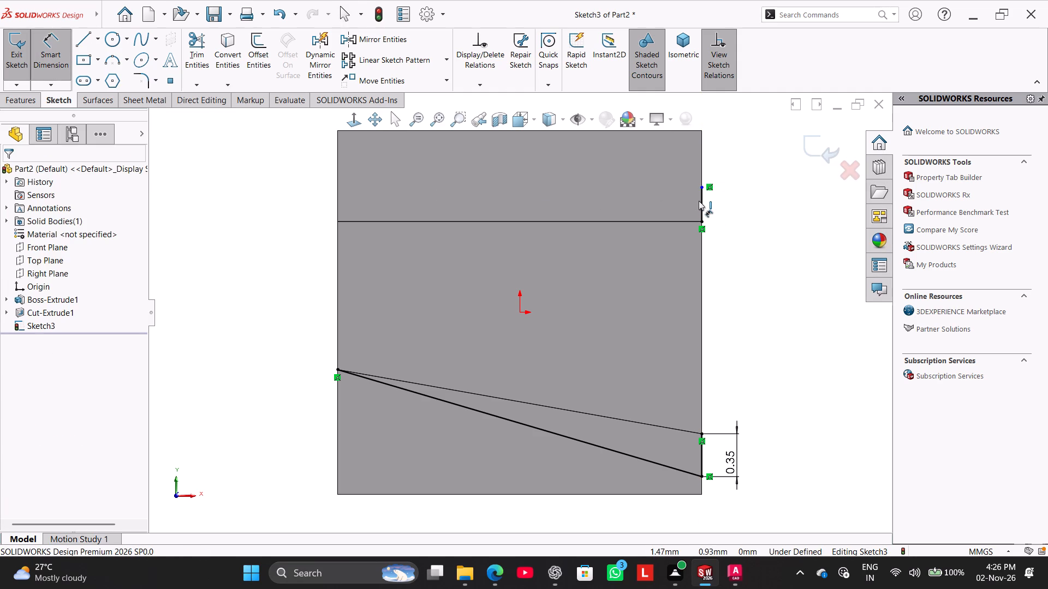
click(700, 202)
click(724, 206)
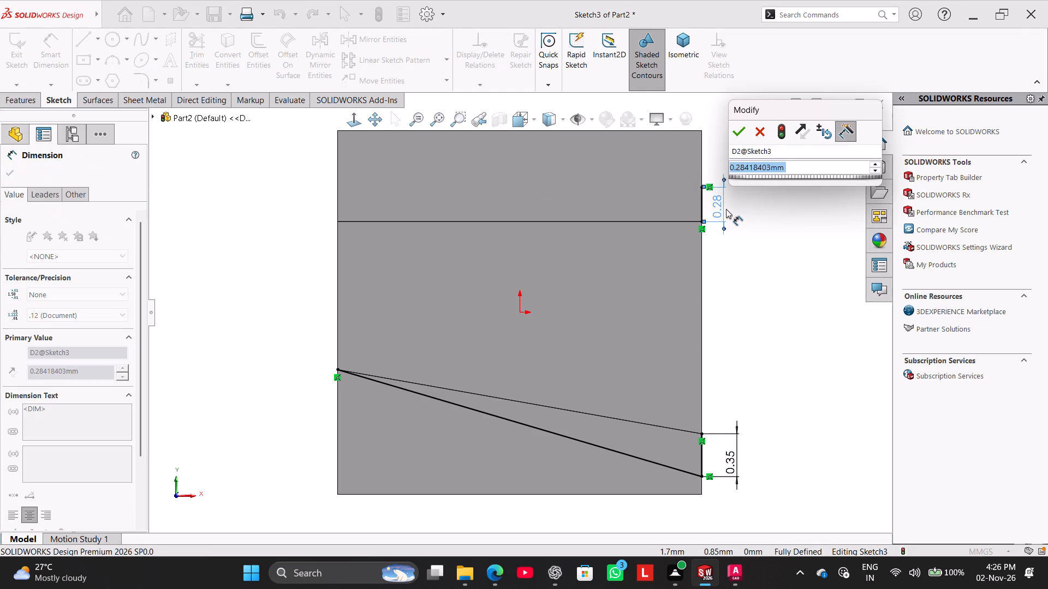
text(.25)
key(Return)
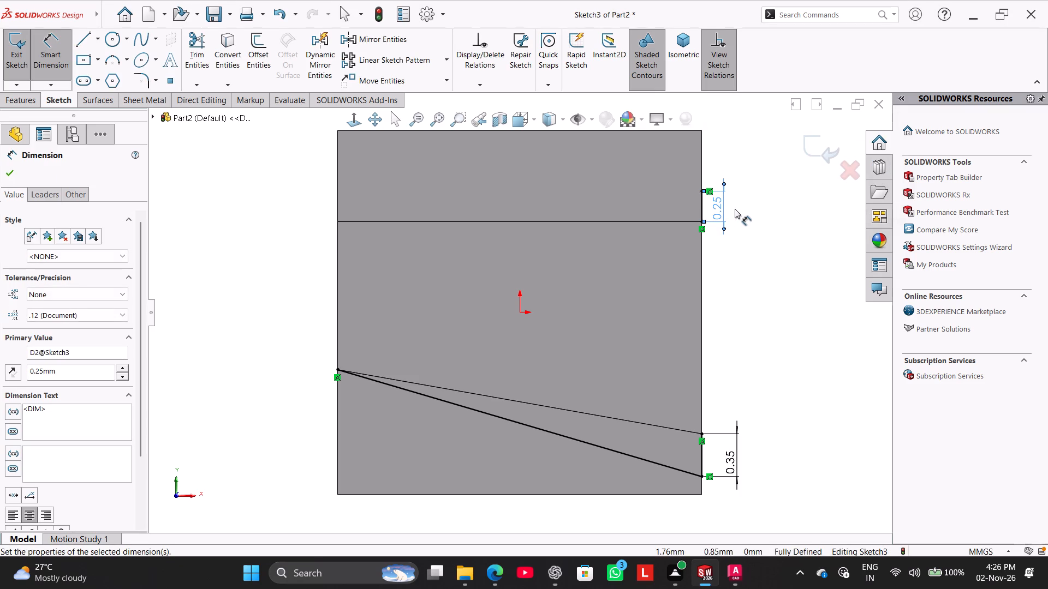
click(770, 185)
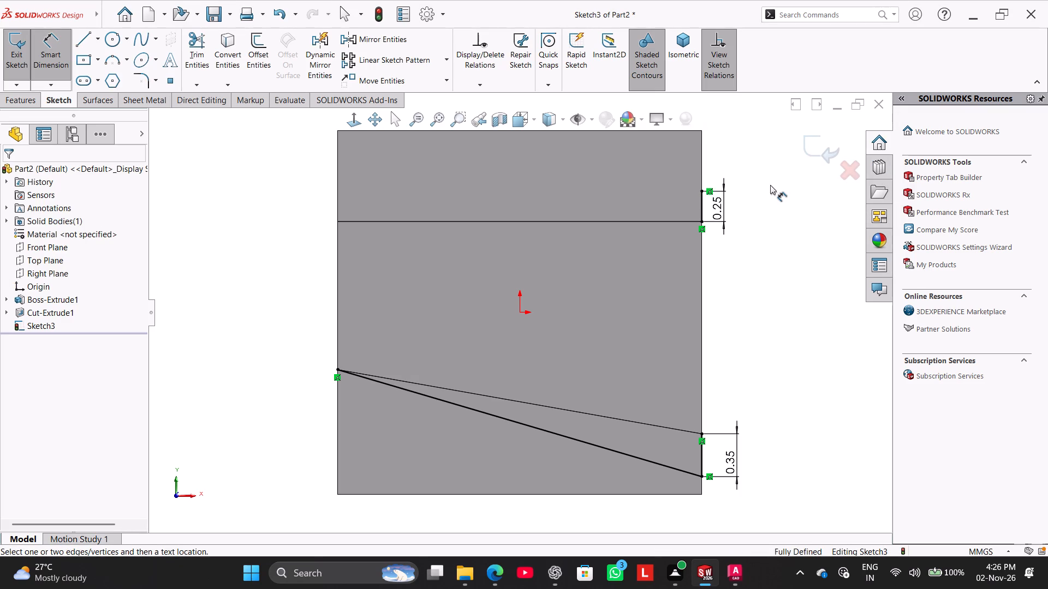
Extend the short upper vertical line down the part's edge to meet the vertical line at the slope's right end.
middle_drag(784, 248, 764, 255)
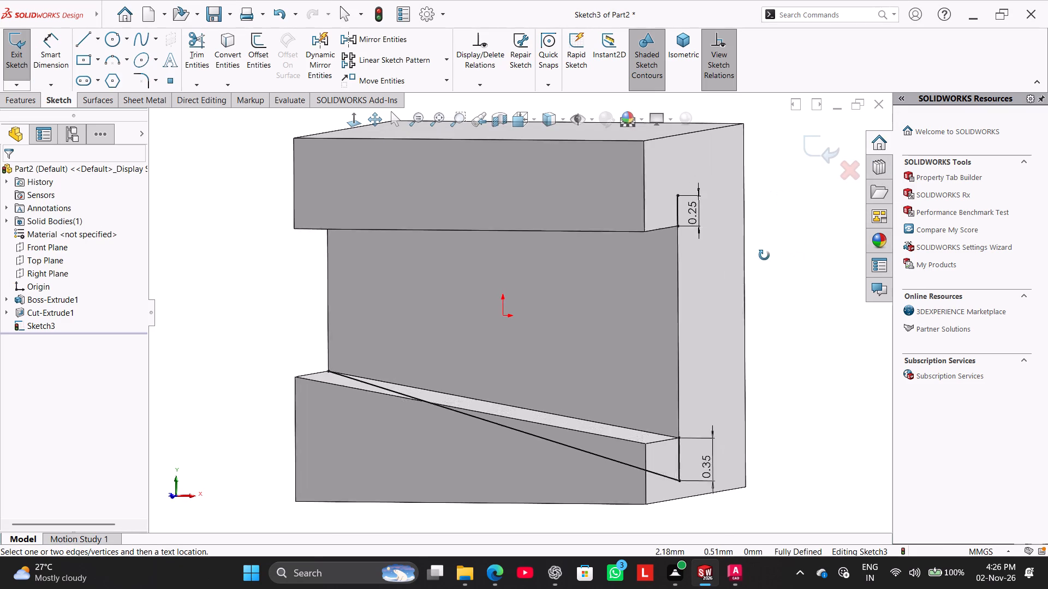
middle_drag(764, 255, 730, 253)
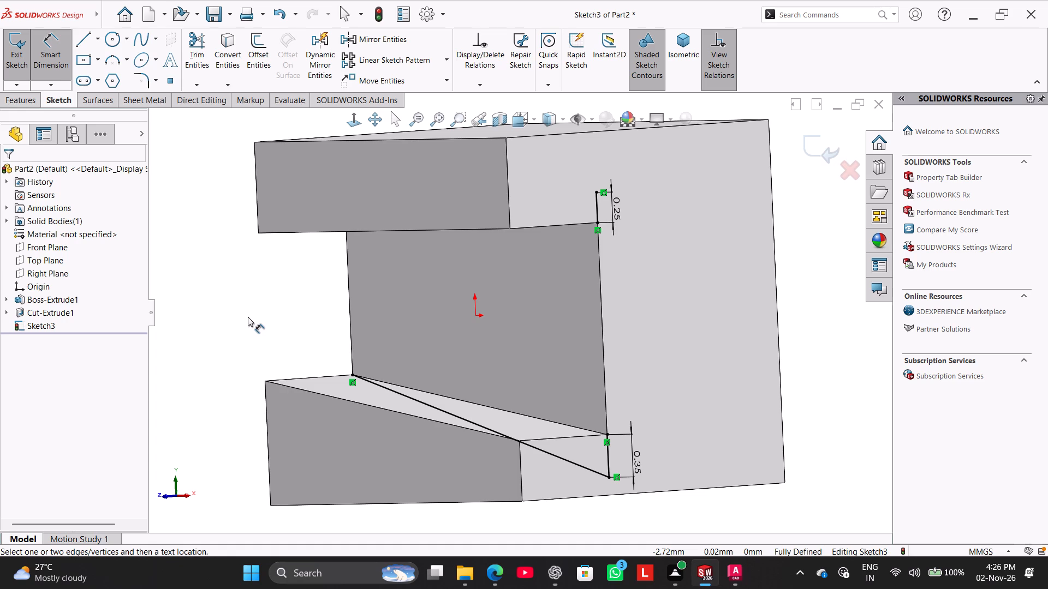
click(341, 120)
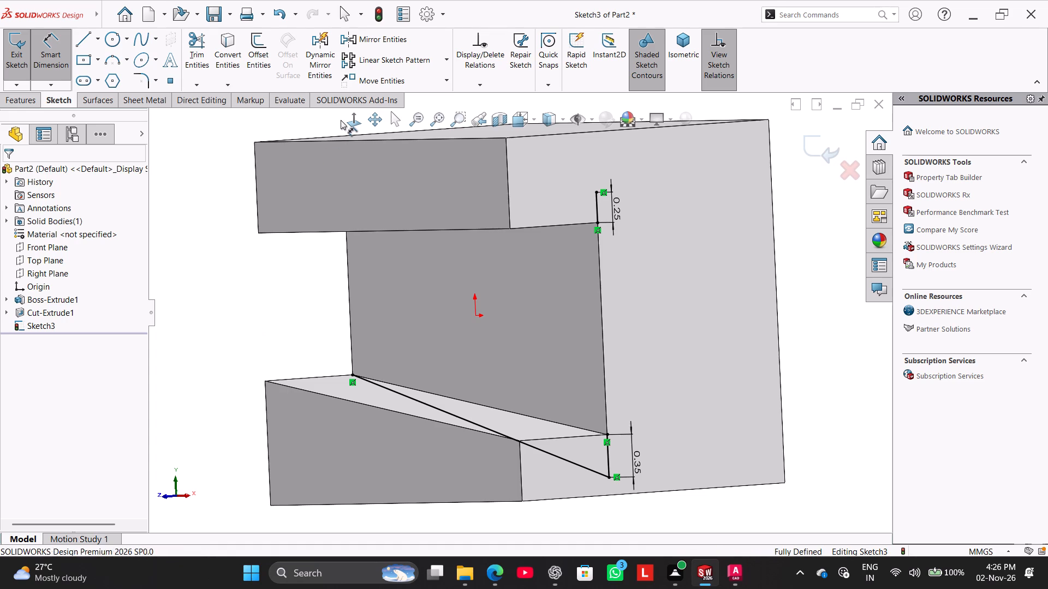
click(351, 121)
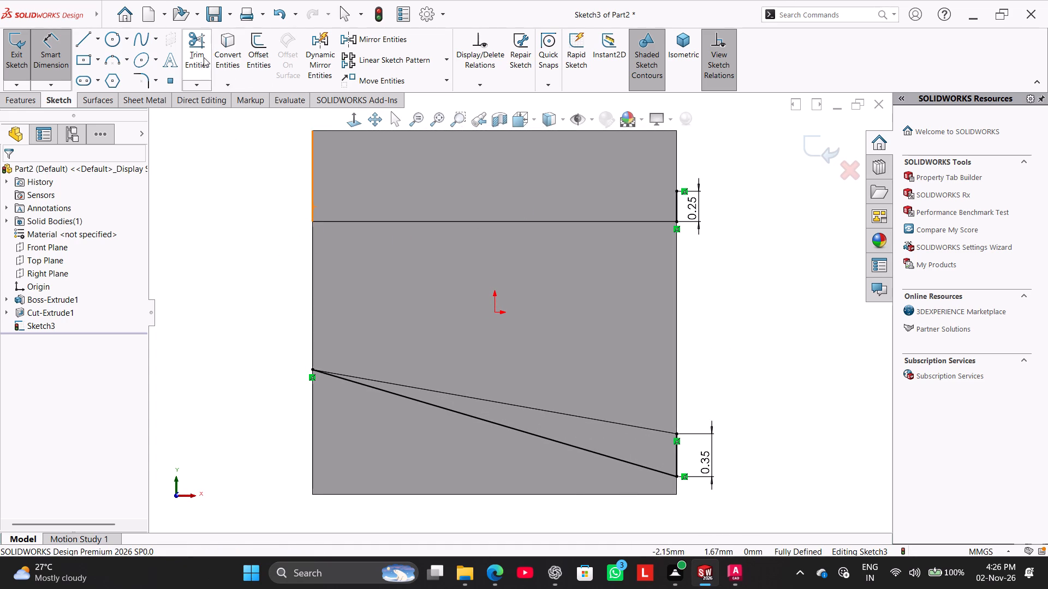
click(199, 84)
click(212, 113)
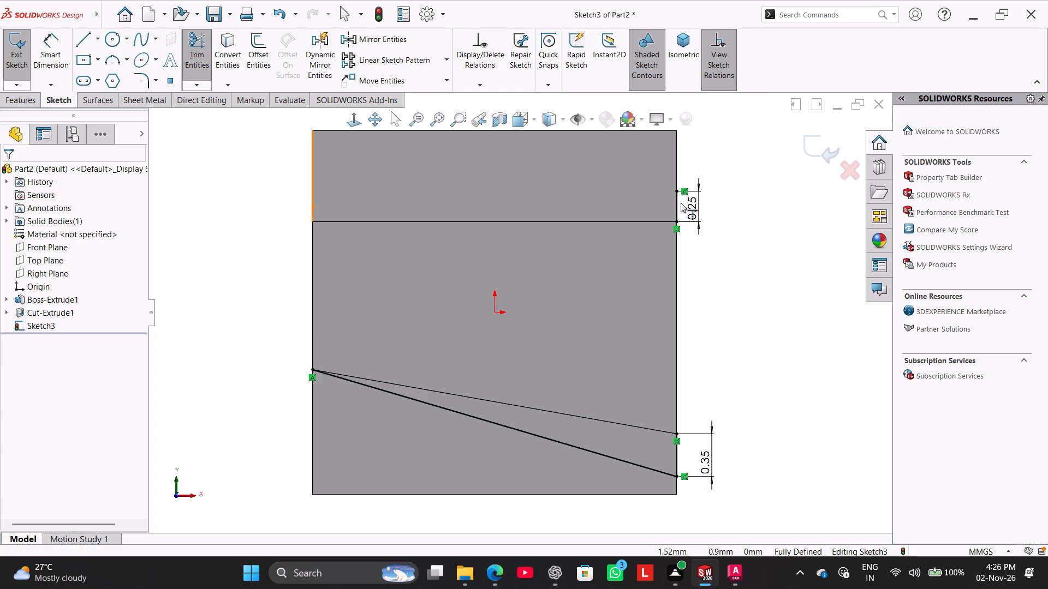
click(677, 207)
right_click(246, 232)
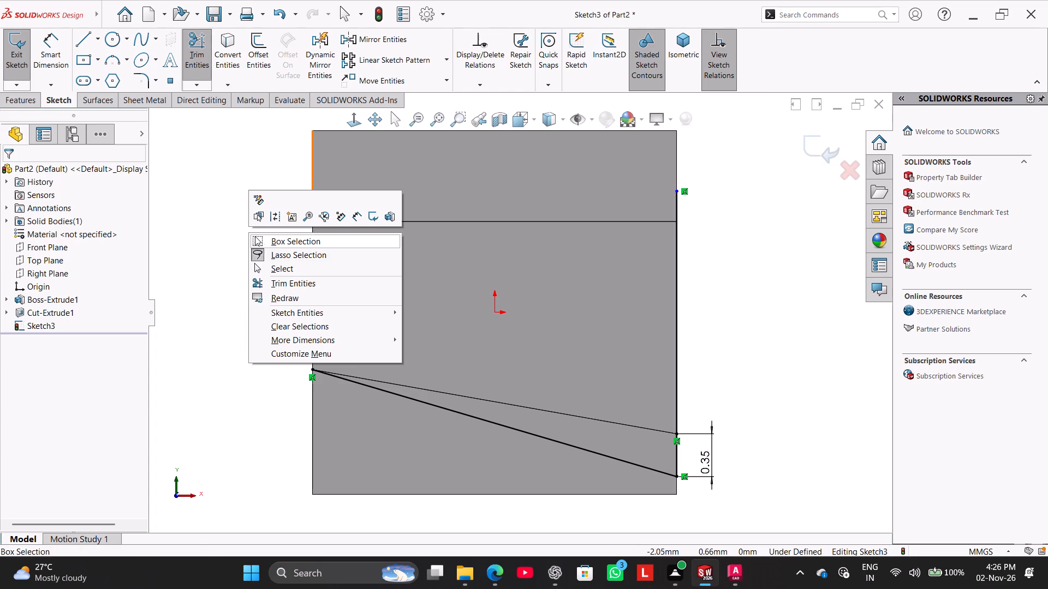
click(277, 265)
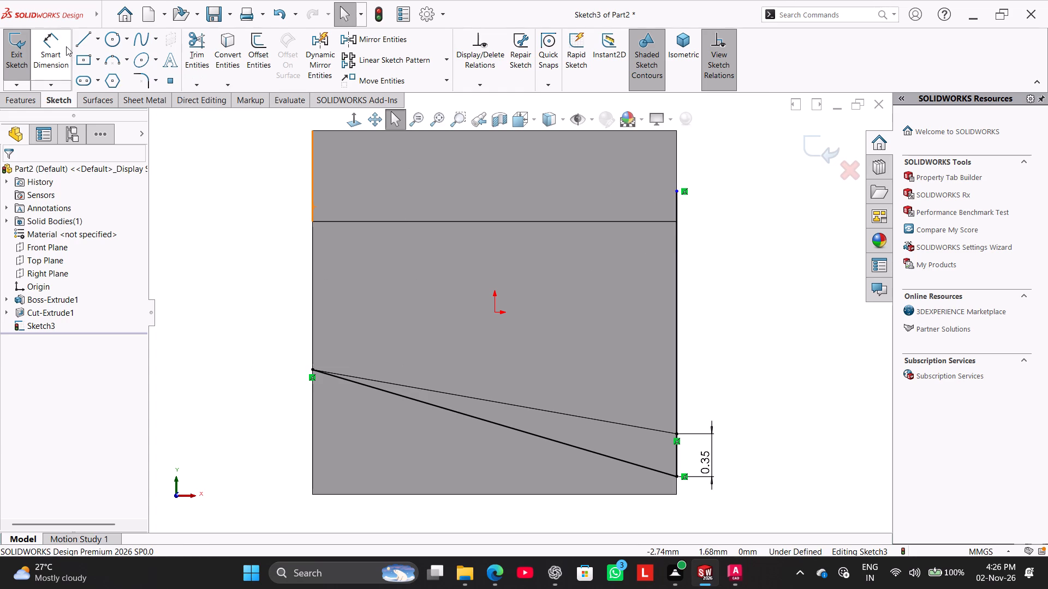
Dimension the extended line's top endpoint 0.25 mm above the cut's upper edge.
click(66, 46)
click(671, 220)
click(677, 193)
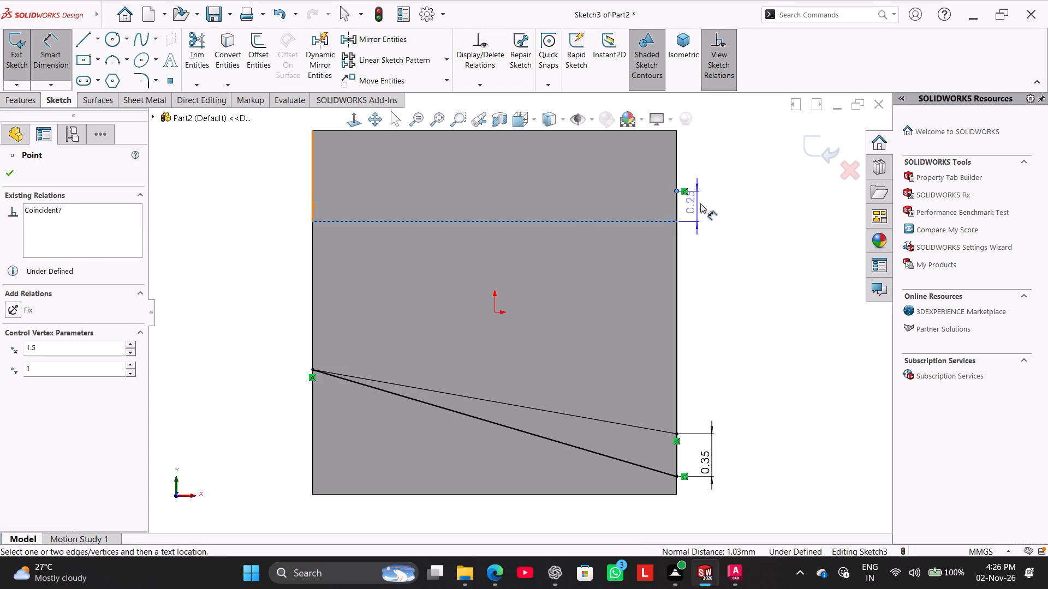
click(706, 206)
click(723, 126)
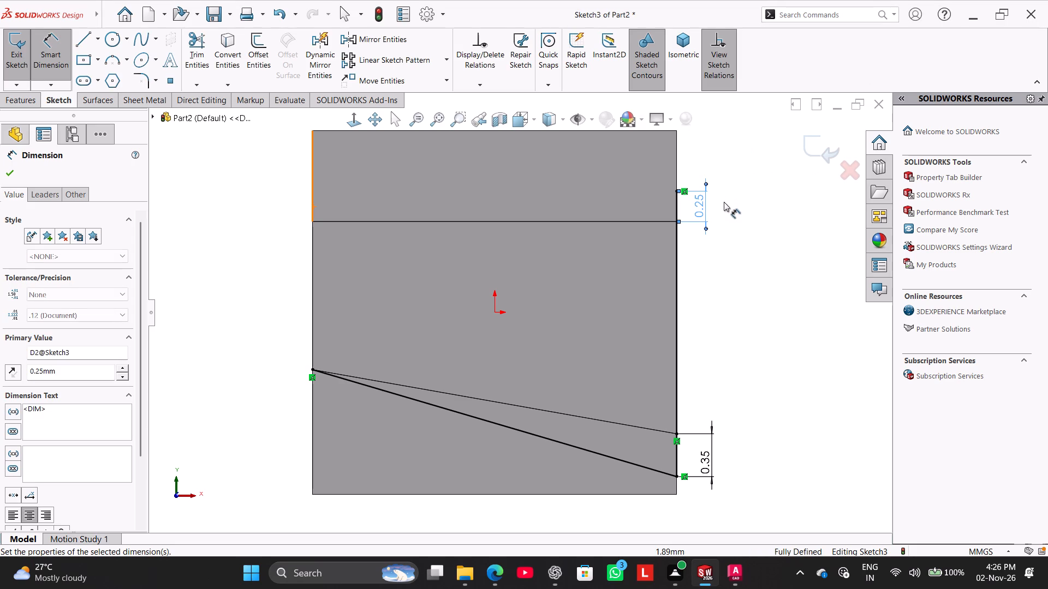
right_click(728, 211)
click(753, 244)
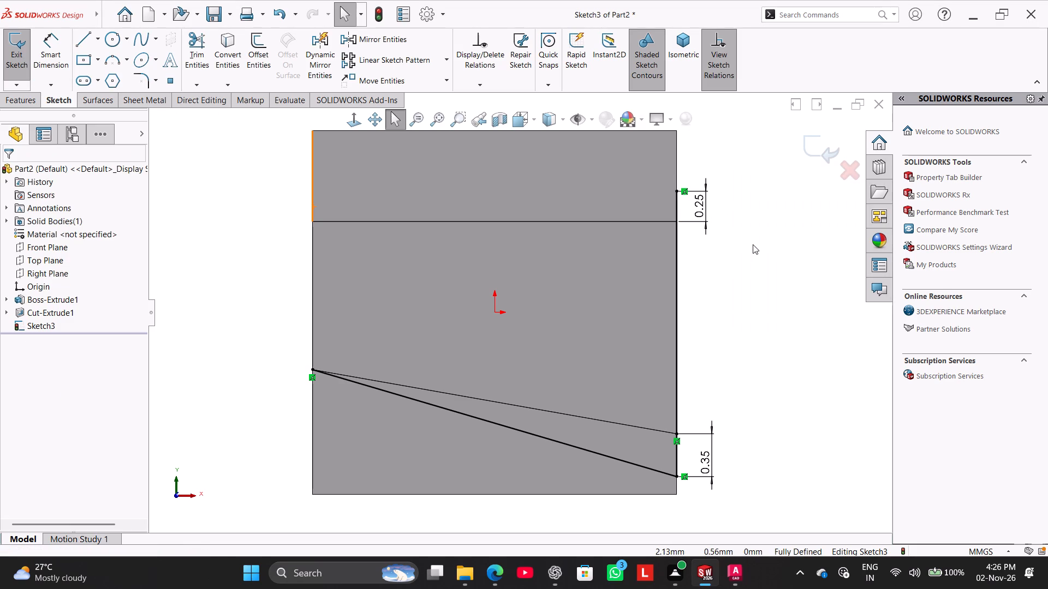
Close the profile with a vertical line up from the slope's left end and a line across to the extended line's top endpoint.
click(85, 41)
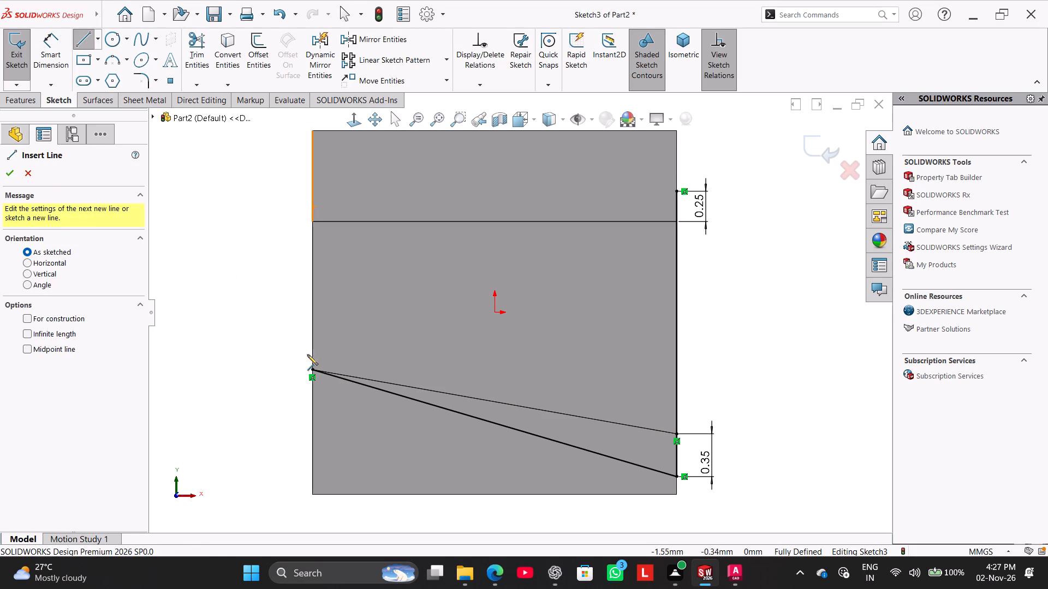
click(312, 368)
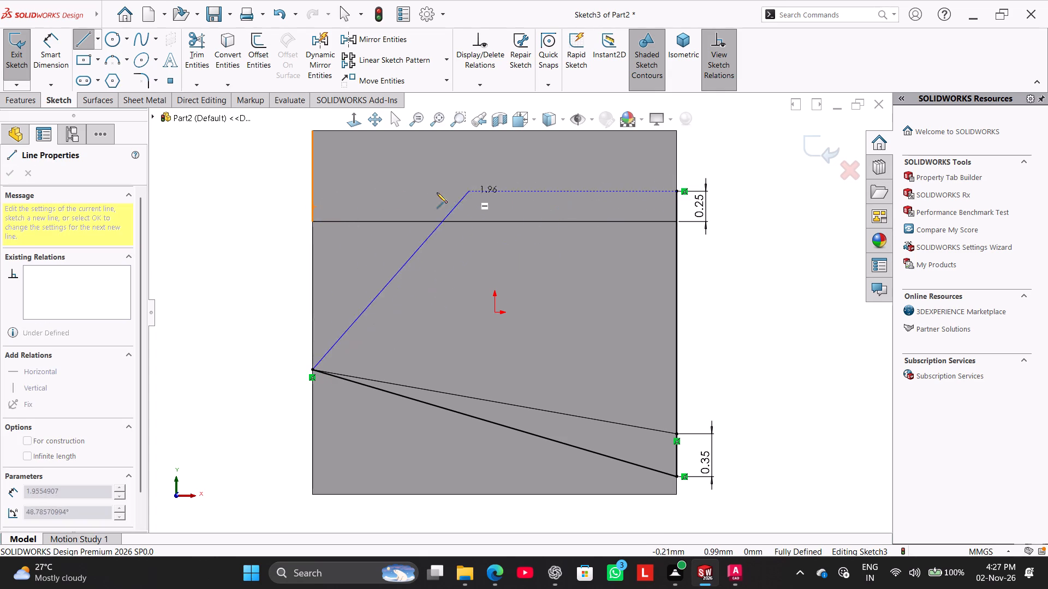
click(311, 200)
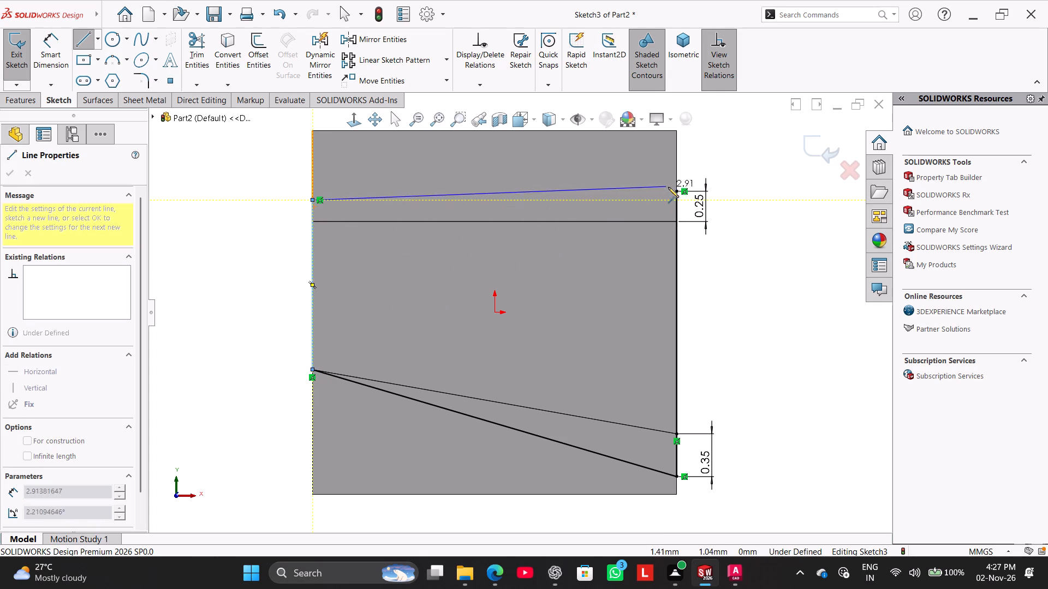
click(674, 190)
right_click(233, 200)
click(251, 208)
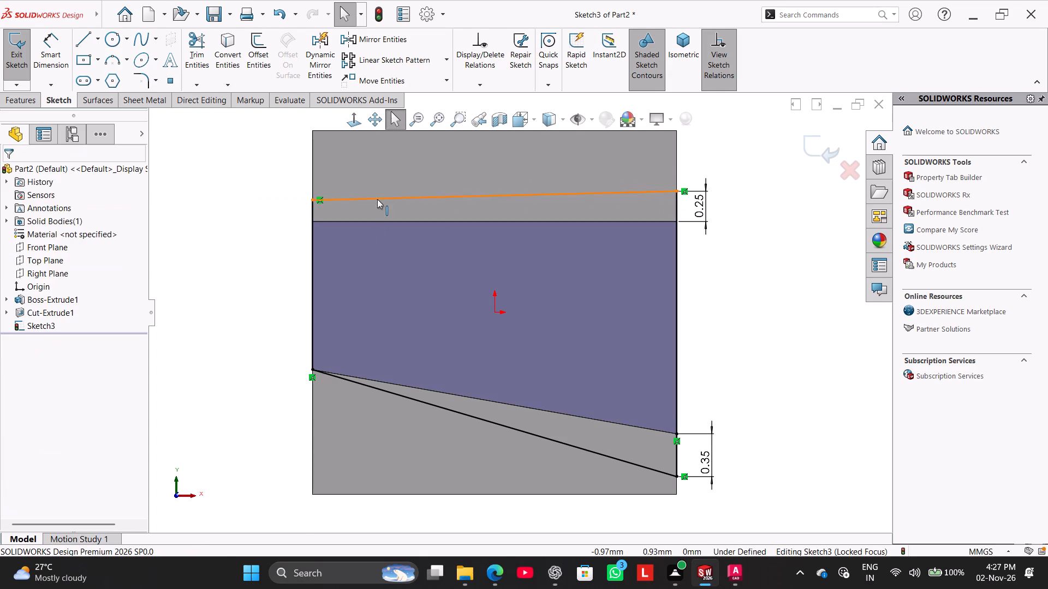
Make the profile's slightly tilted top line horizontal.
click(377, 198)
click(405, 149)
click(264, 199)
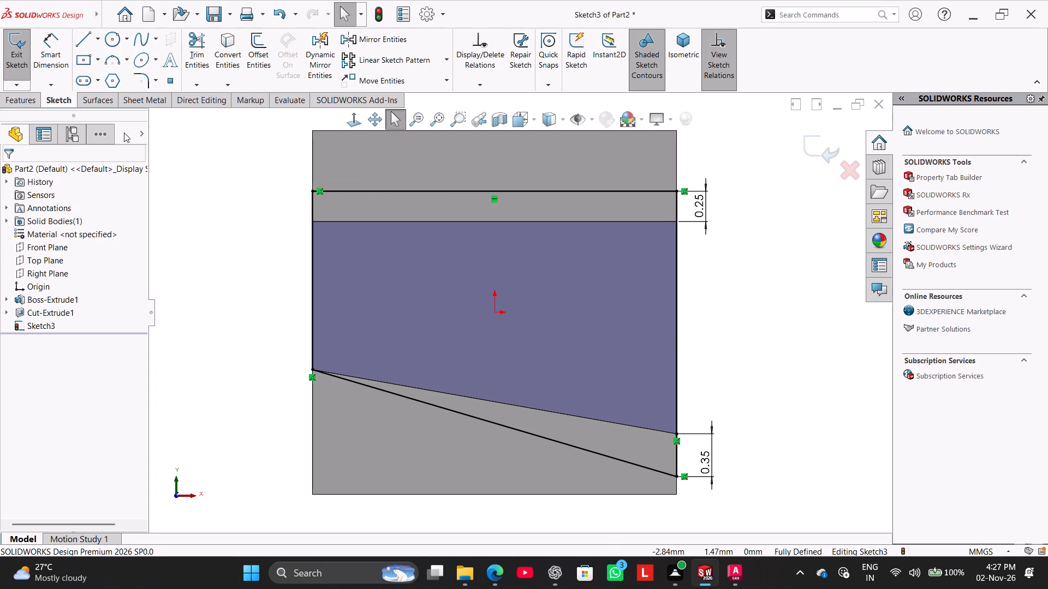
Cut-extrude the closed profile 0.8 mm blind with the direction reversed toward the part's open front.
click(27, 102)
click(190, 45)
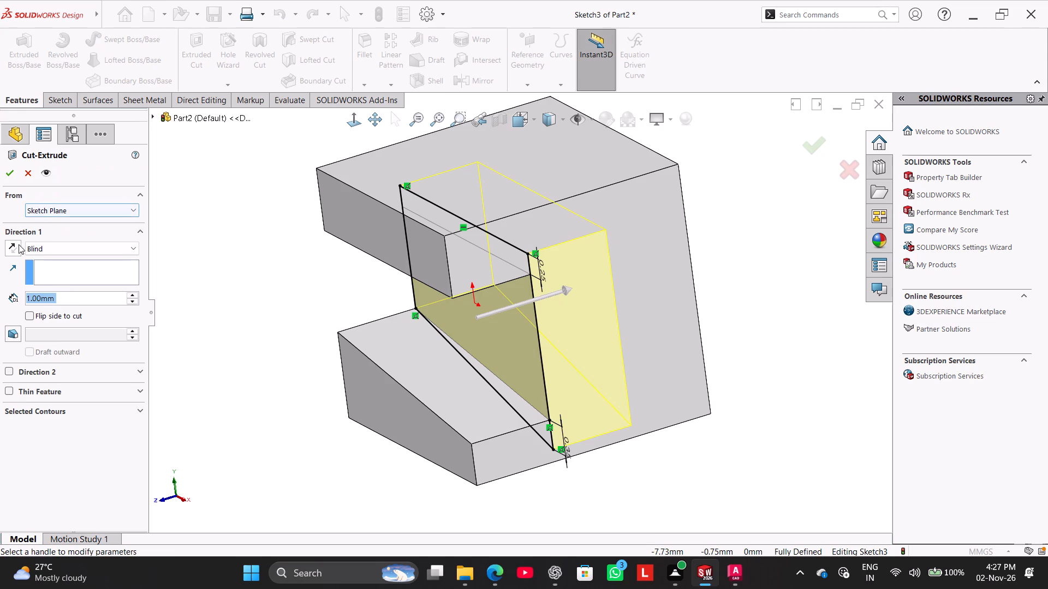
click(15, 247)
double_click(63, 296)
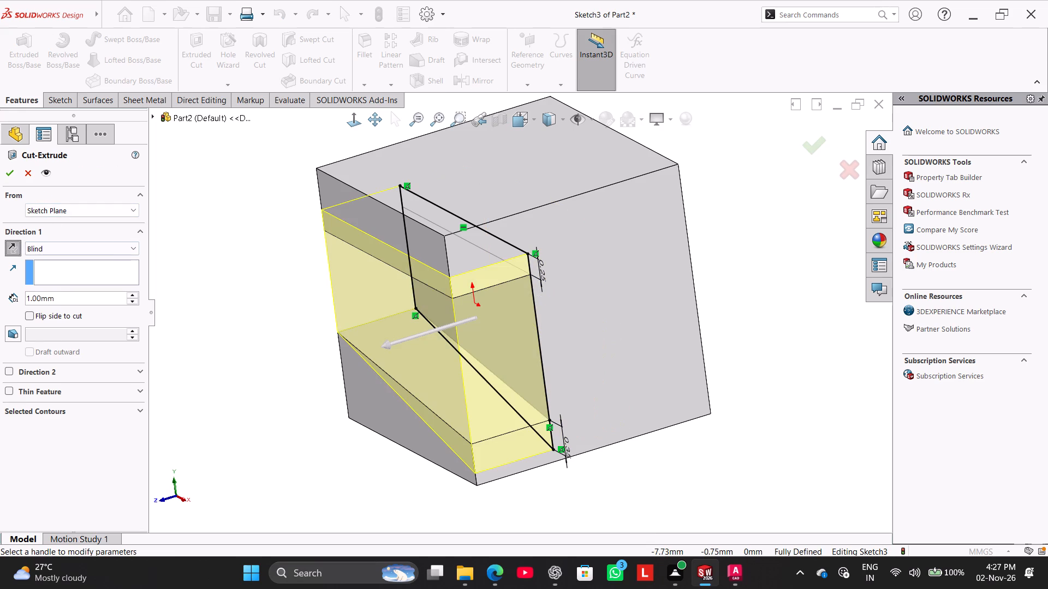
text(0.)
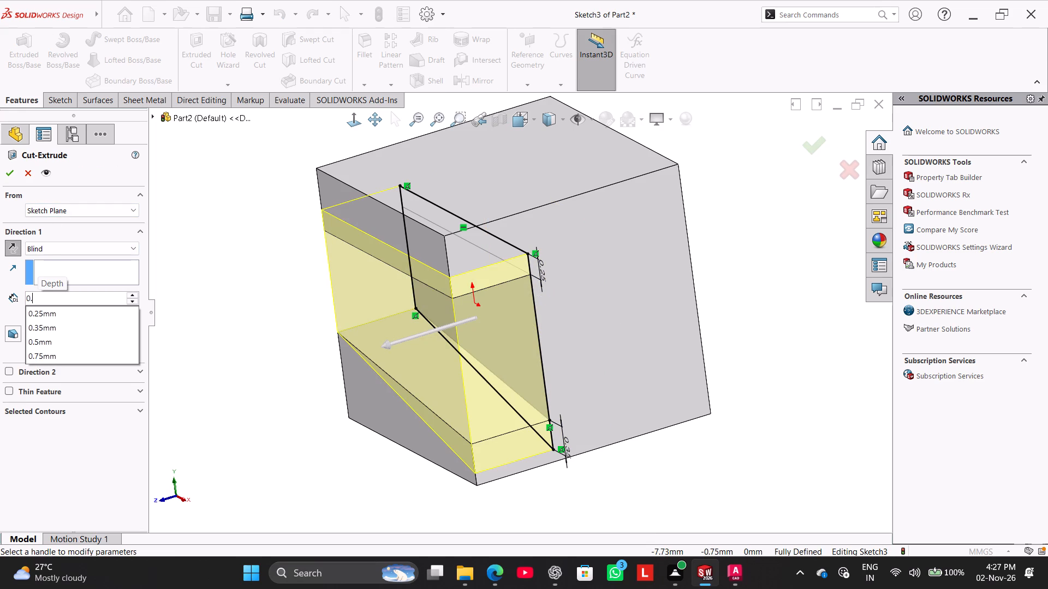
key(8)
key(Return)
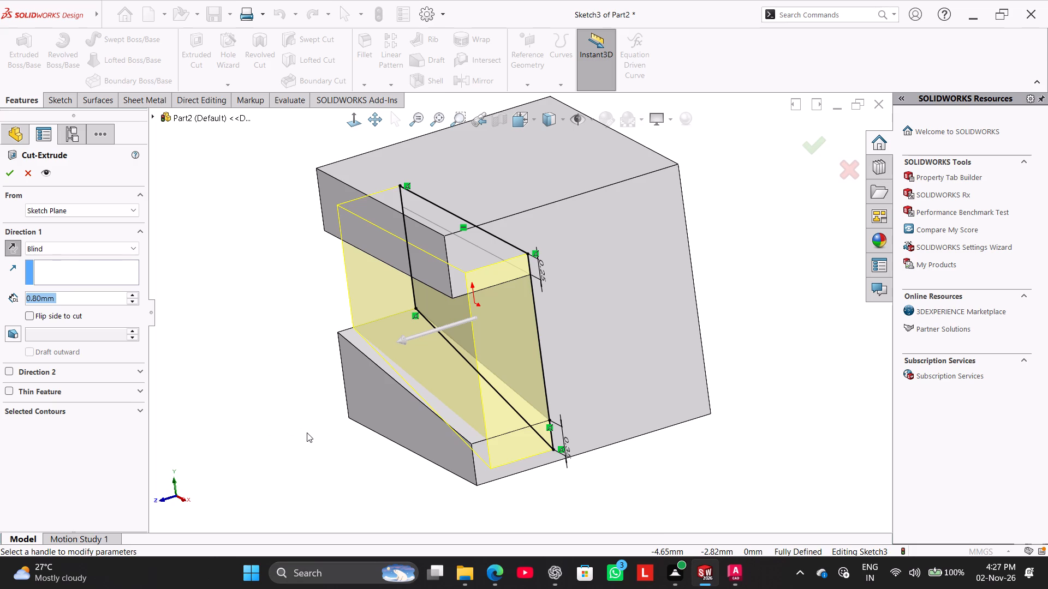
middle_drag(307, 429, 299, 410)
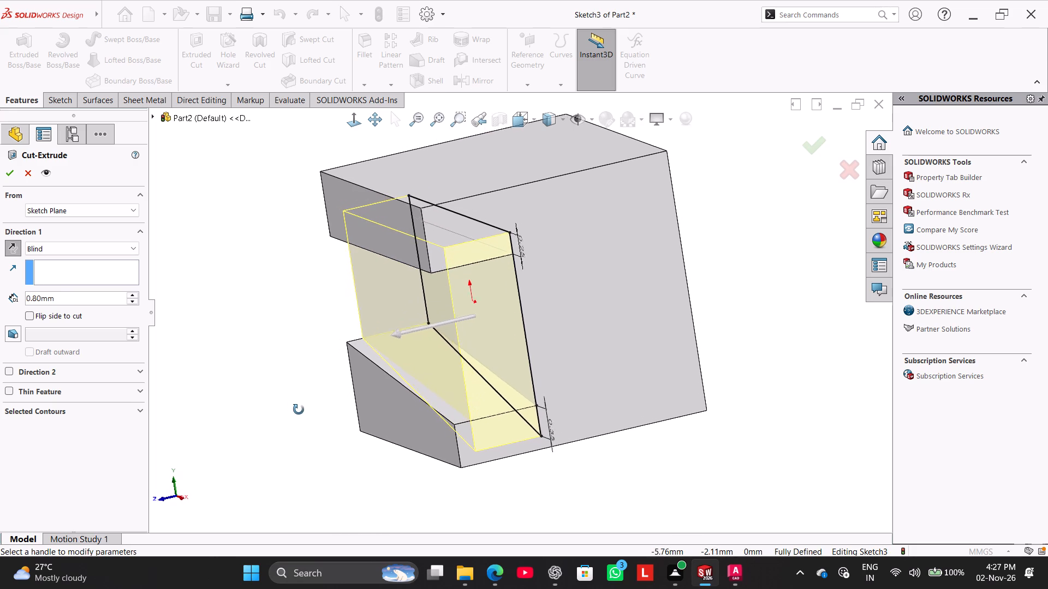
middle_drag(299, 410, 287, 425)
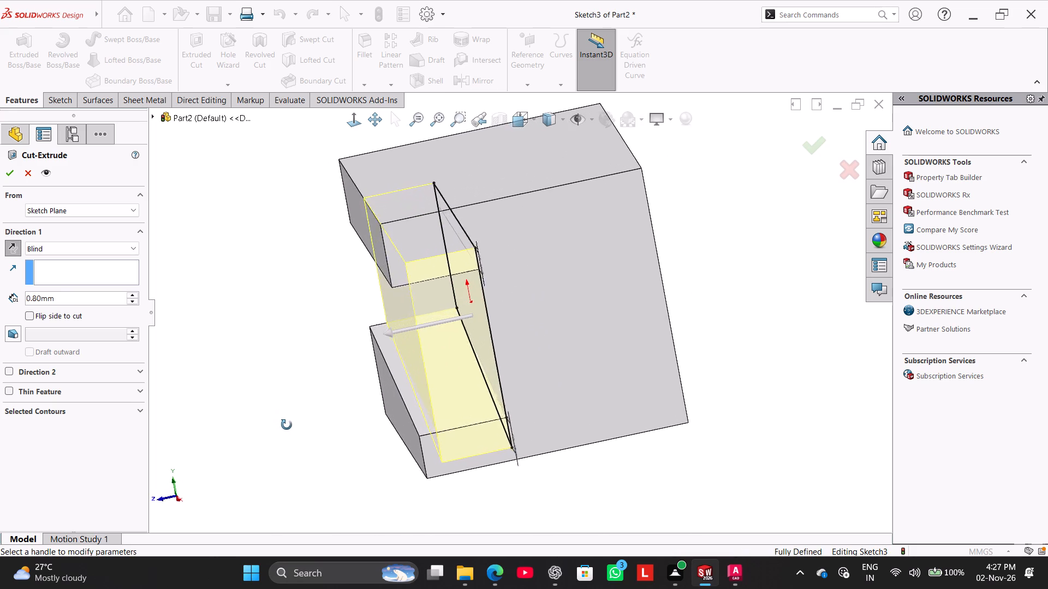
middle_drag(287, 425, 338, 395)
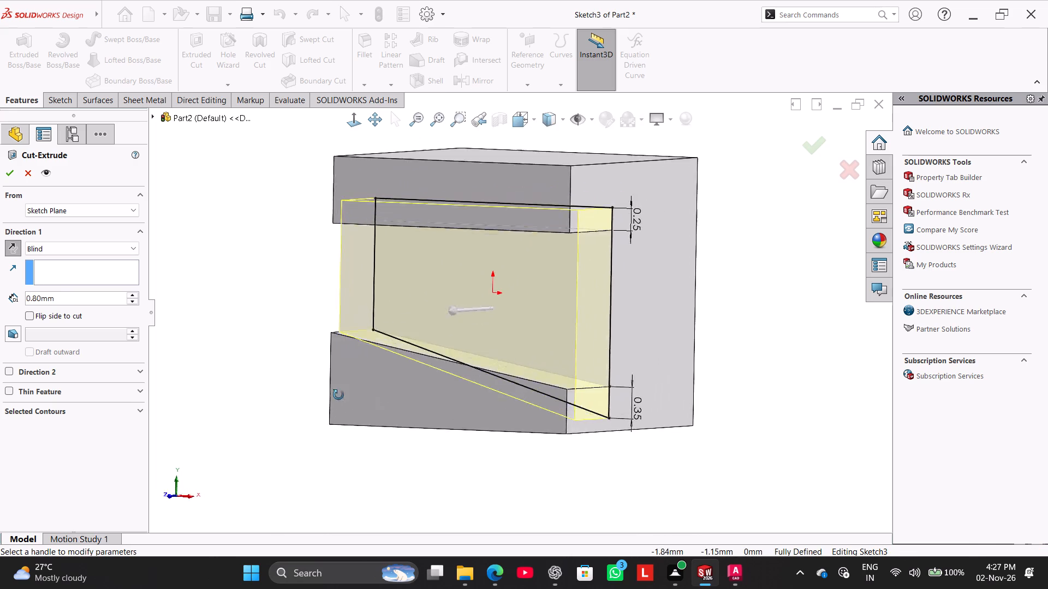
middle_drag(338, 395, 277, 404)
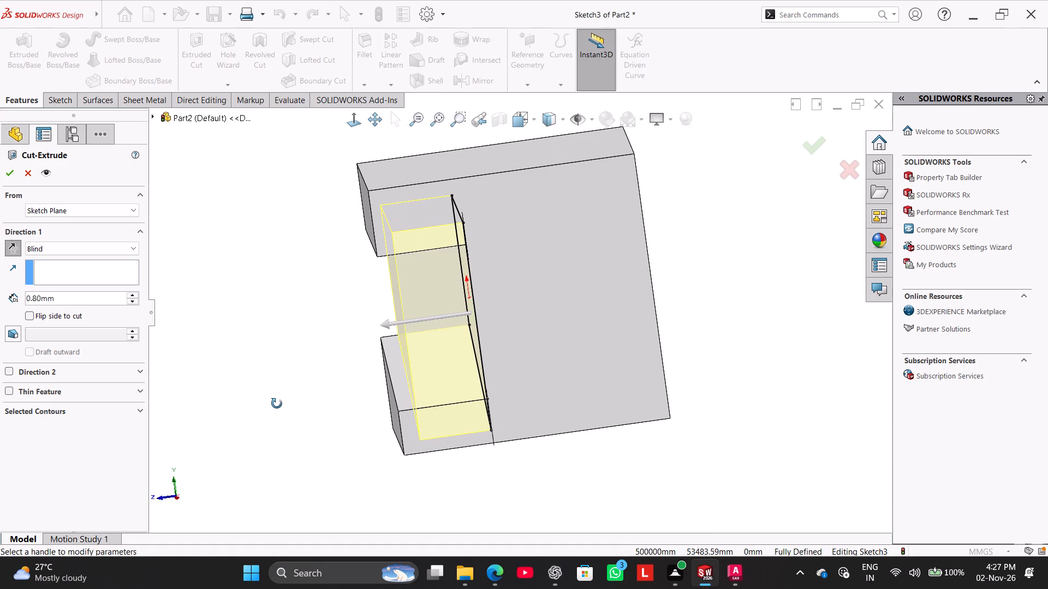
middle_drag(277, 404, 276, 400)
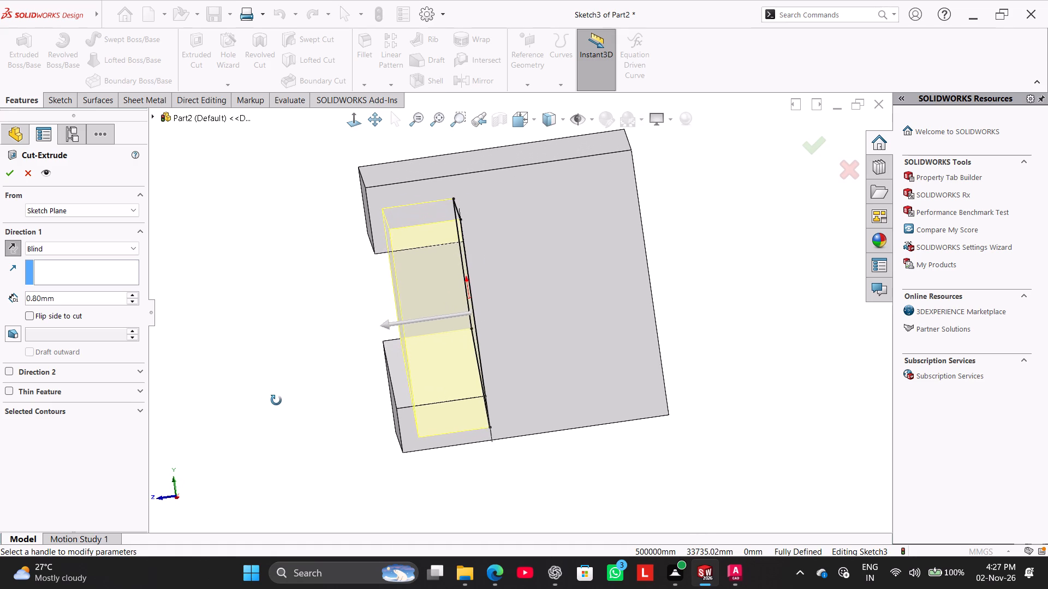
middle_drag(276, 400, 278, 401)
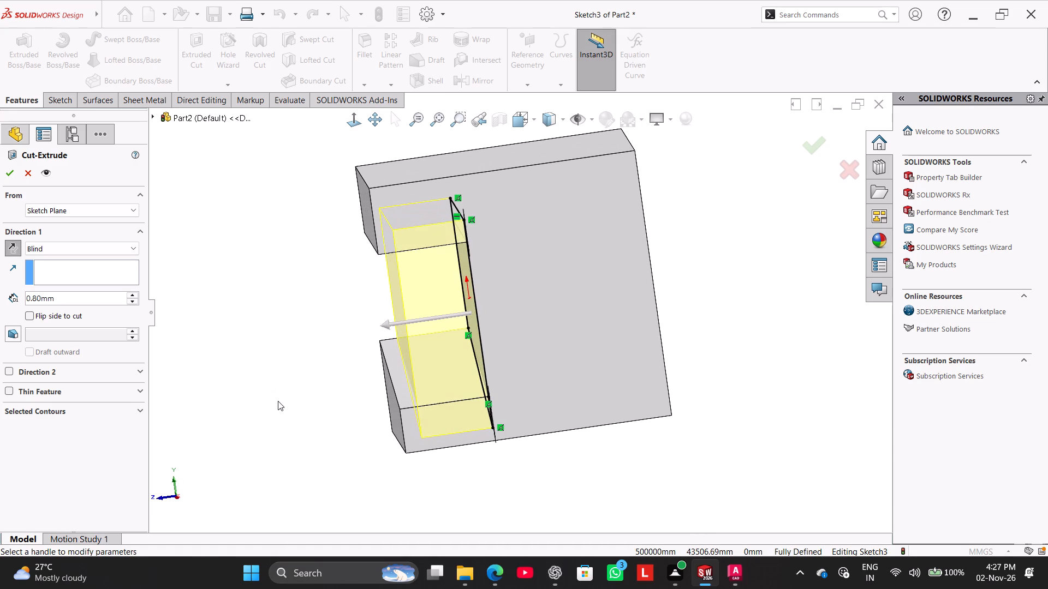
click(9, 171)
click(239, 238)
middle_drag(283, 281, 320, 293)
right_drag(283, 323, 283, 318)
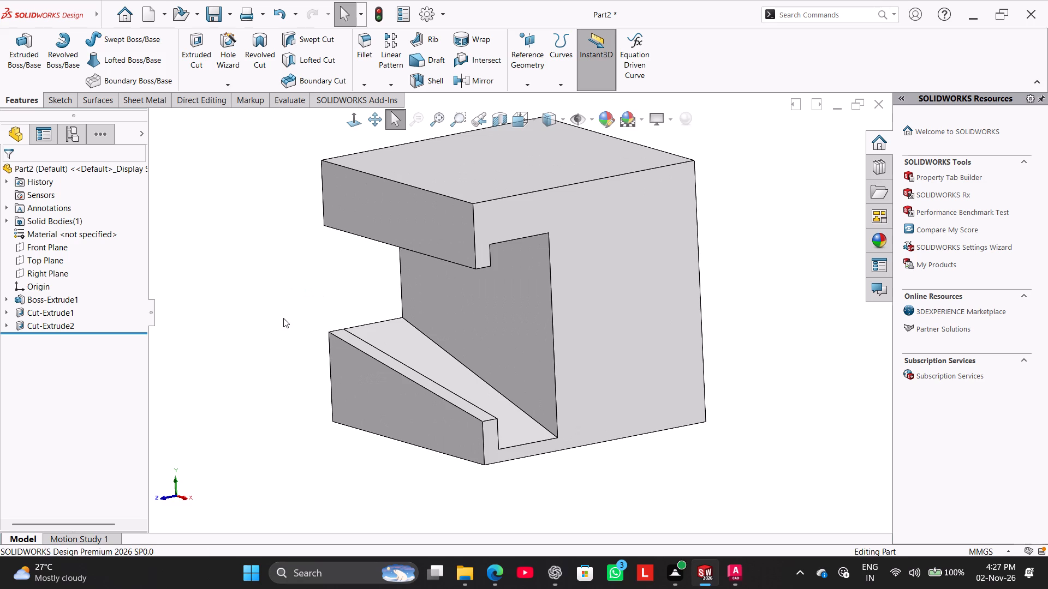
Examine the undercut and sloped bottom from several angles, ending in the isometric view.
right_drag(283, 318, 299, 293)
right_drag(215, 306, 270, 224)
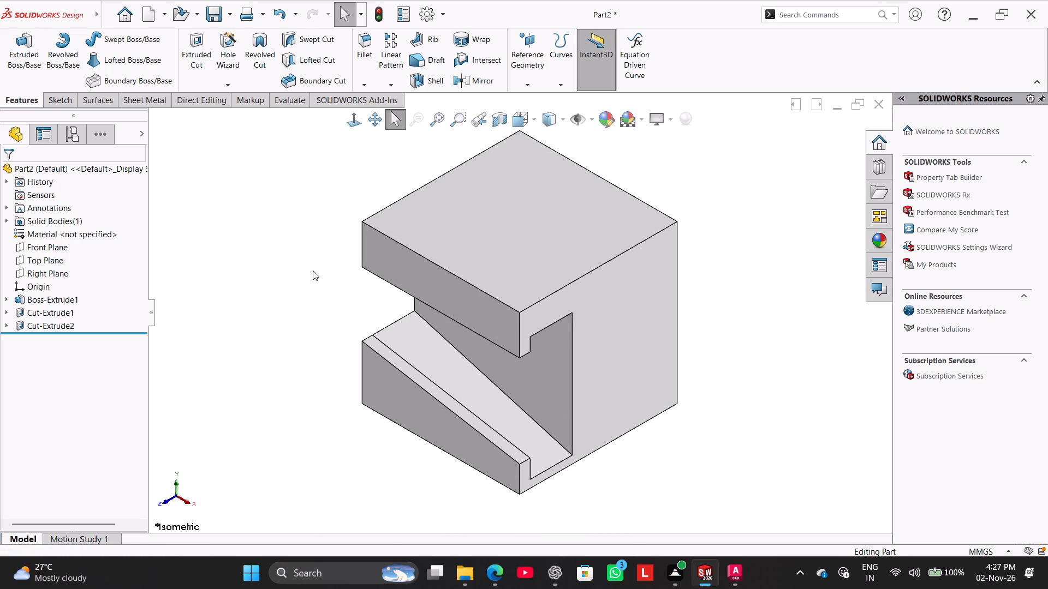
middle_drag(313, 271, 335, 281)
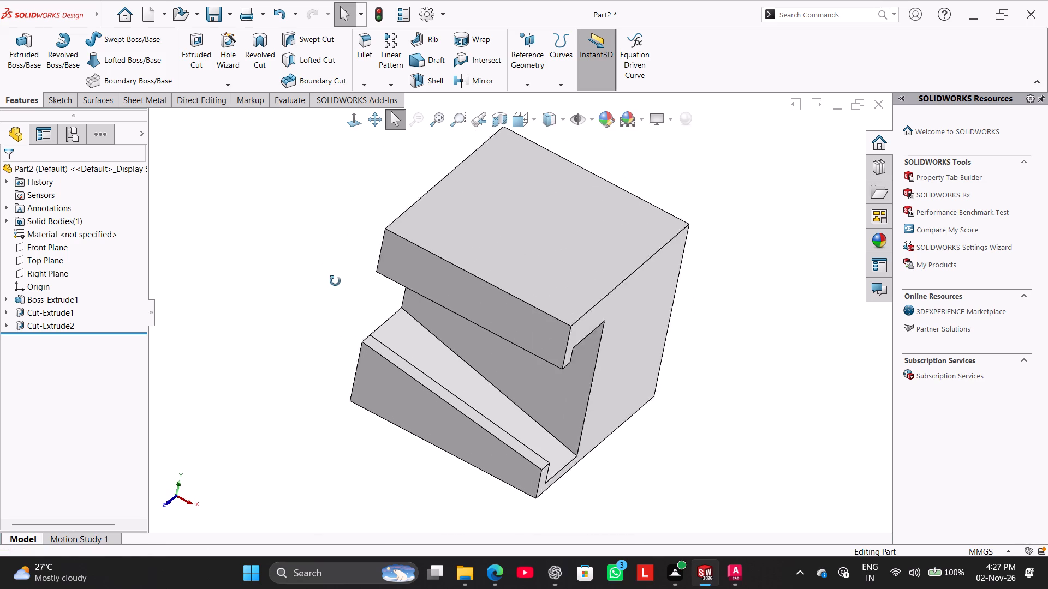
middle_drag(335, 281, 330, 277)
right_drag(317, 290, 327, 263)
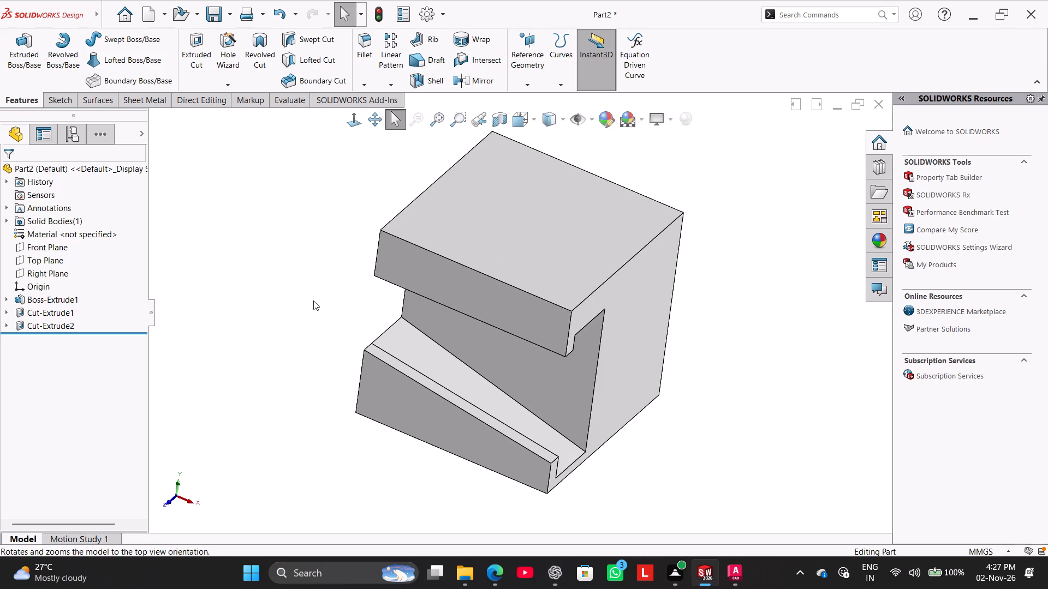
right_drag(313, 300, 330, 228)
right_drag(296, 306, 330, 195)
right_drag(273, 300, 446, 158)
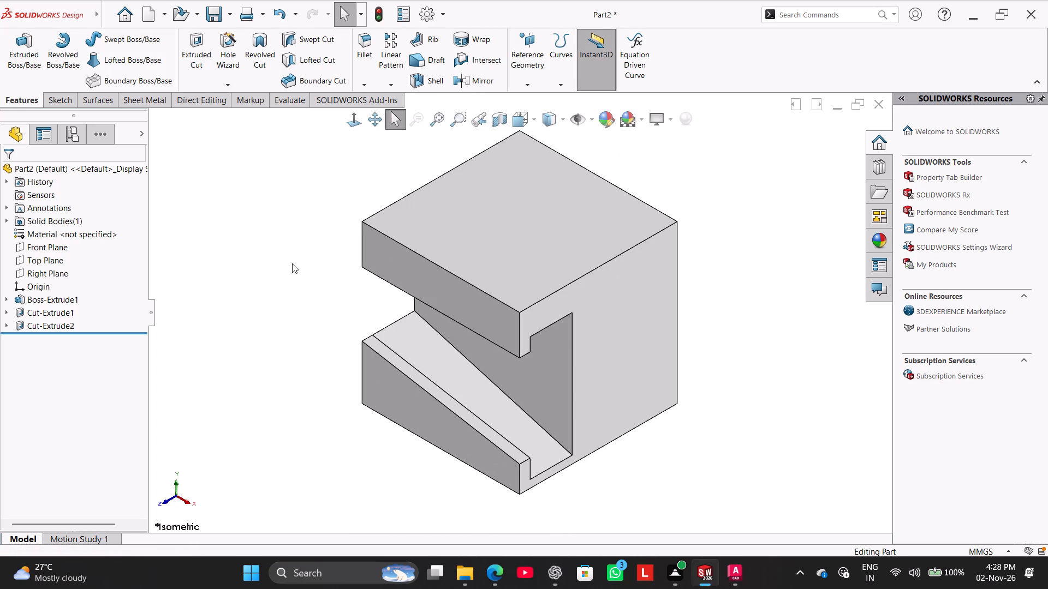
In the undercut's sketch, delete the coincident relation at the sloped line's left endpoint and move it down to about Y -0.86 mm.
right_click(51, 329)
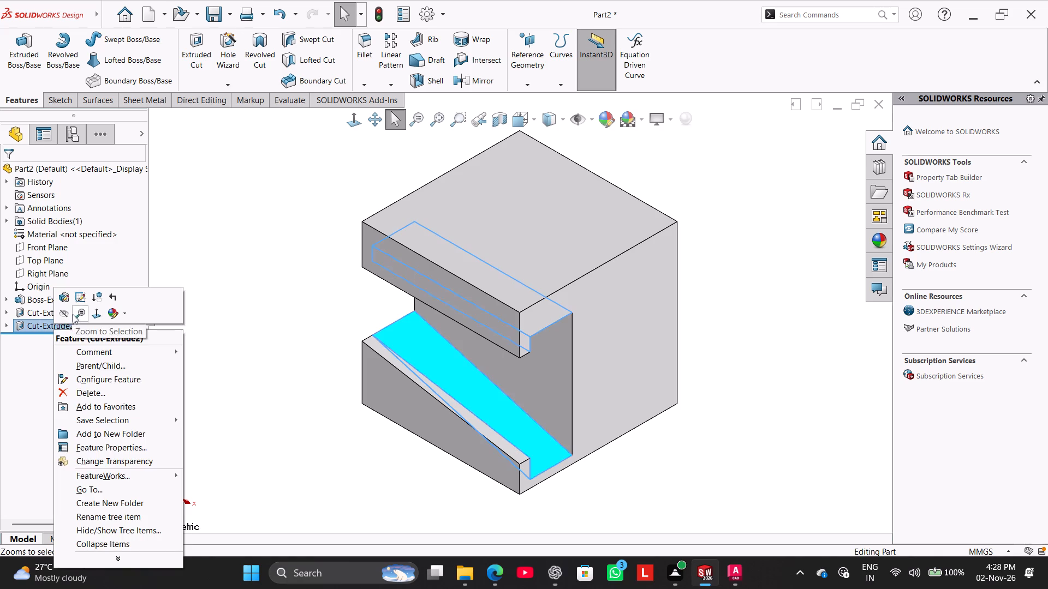
click(80, 302)
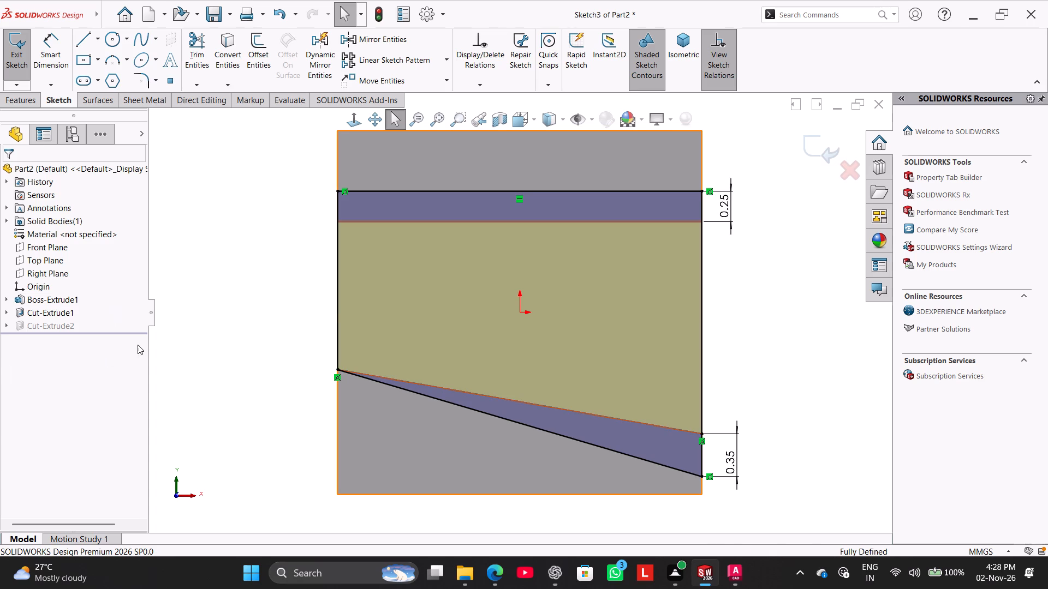
right_click(338, 377)
click(373, 510)
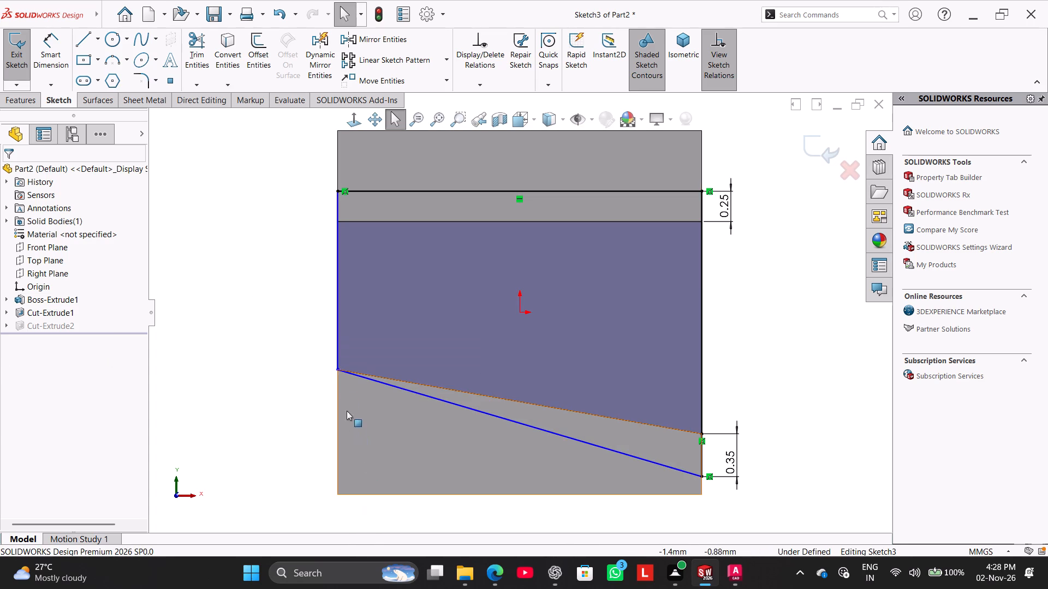
drag(338, 372, 339, 417)
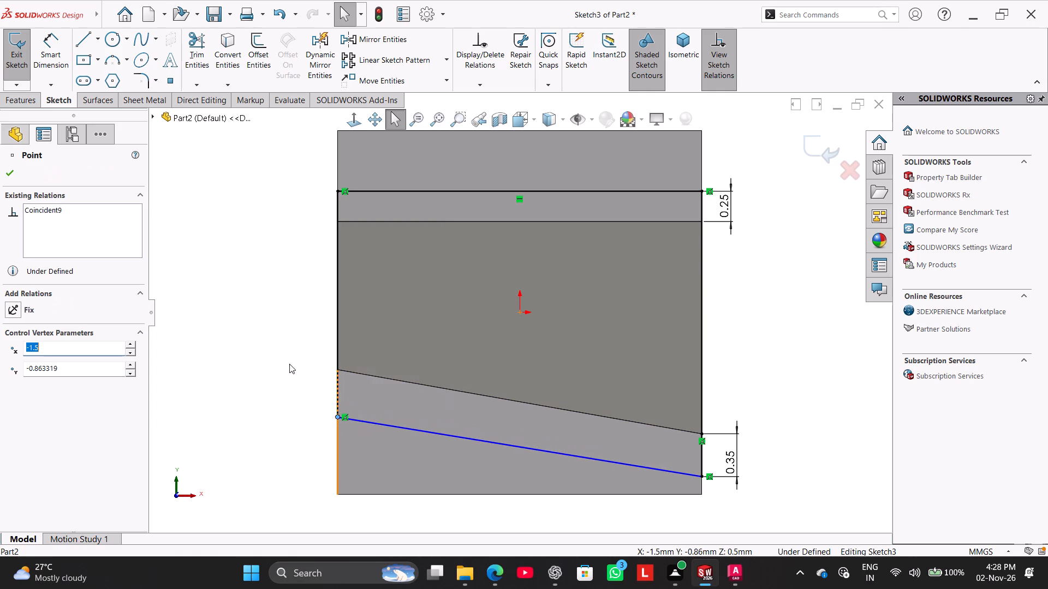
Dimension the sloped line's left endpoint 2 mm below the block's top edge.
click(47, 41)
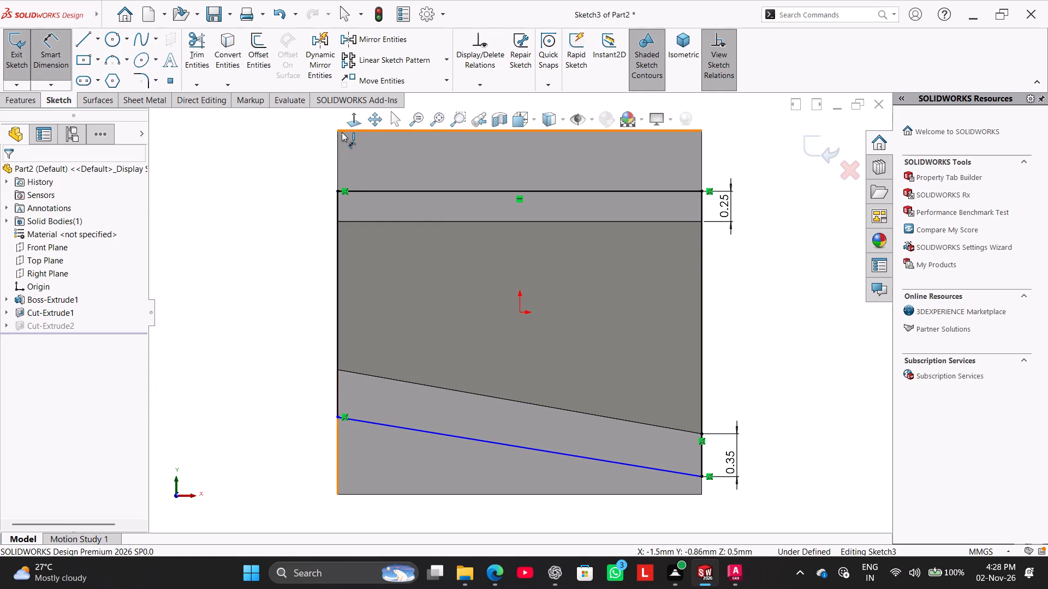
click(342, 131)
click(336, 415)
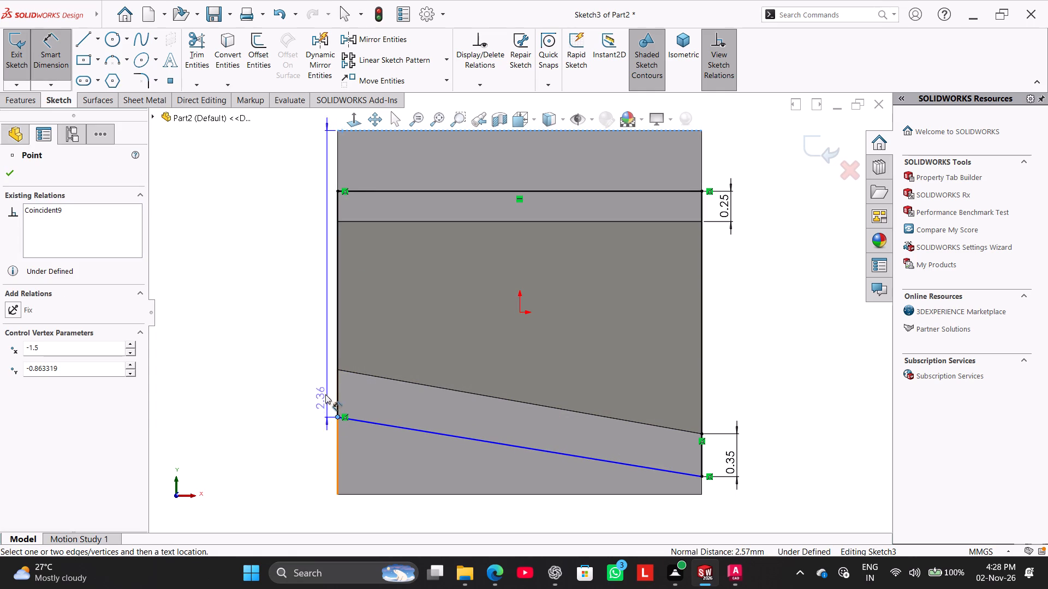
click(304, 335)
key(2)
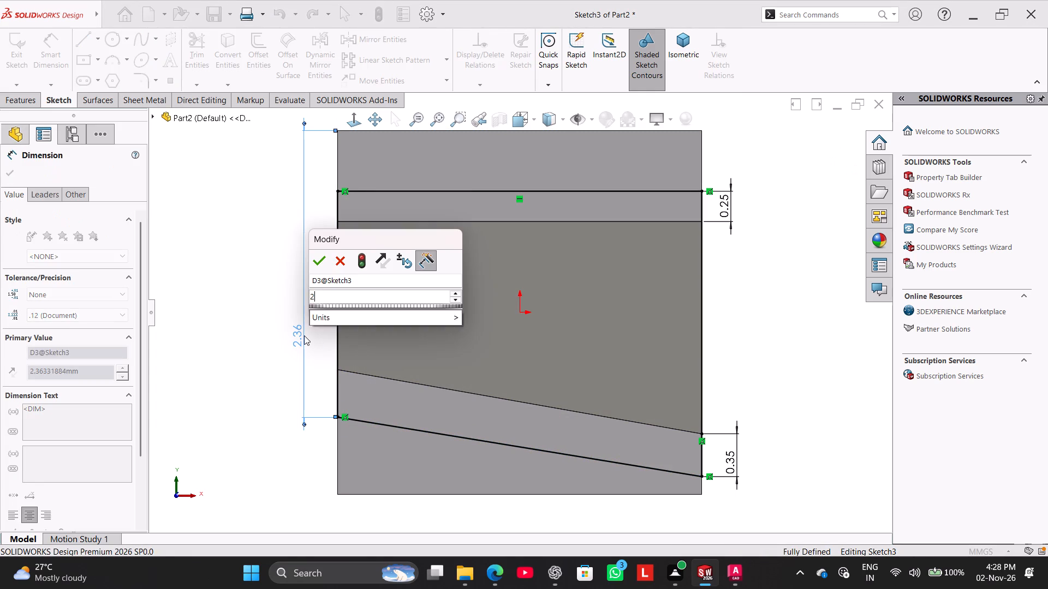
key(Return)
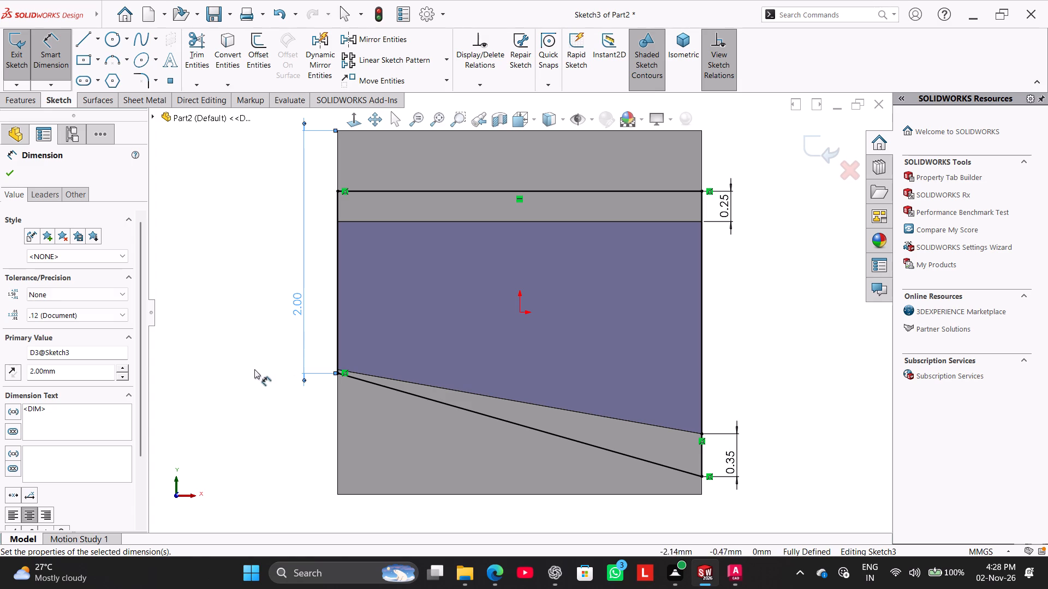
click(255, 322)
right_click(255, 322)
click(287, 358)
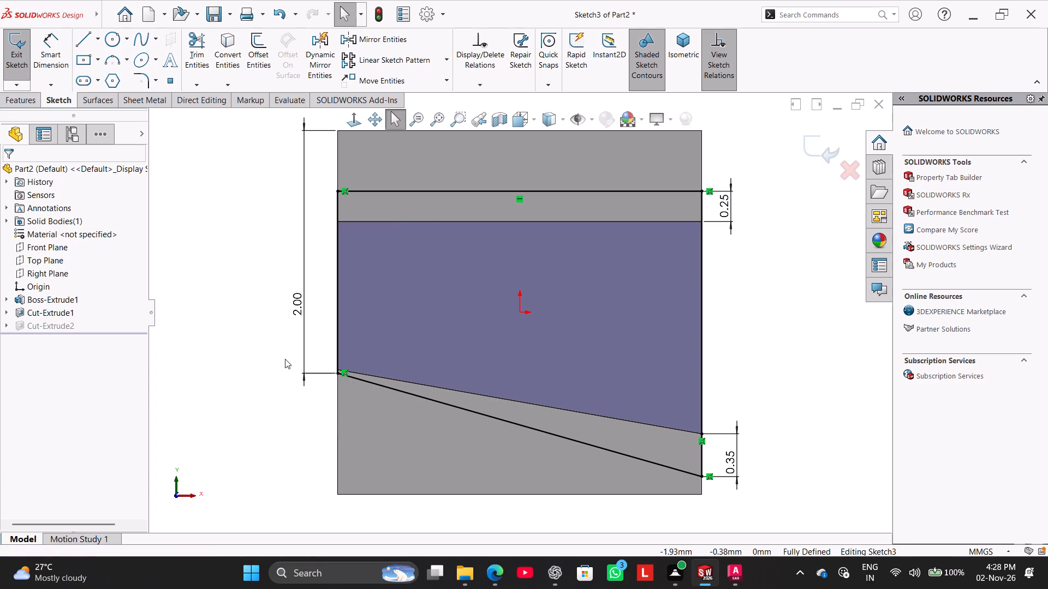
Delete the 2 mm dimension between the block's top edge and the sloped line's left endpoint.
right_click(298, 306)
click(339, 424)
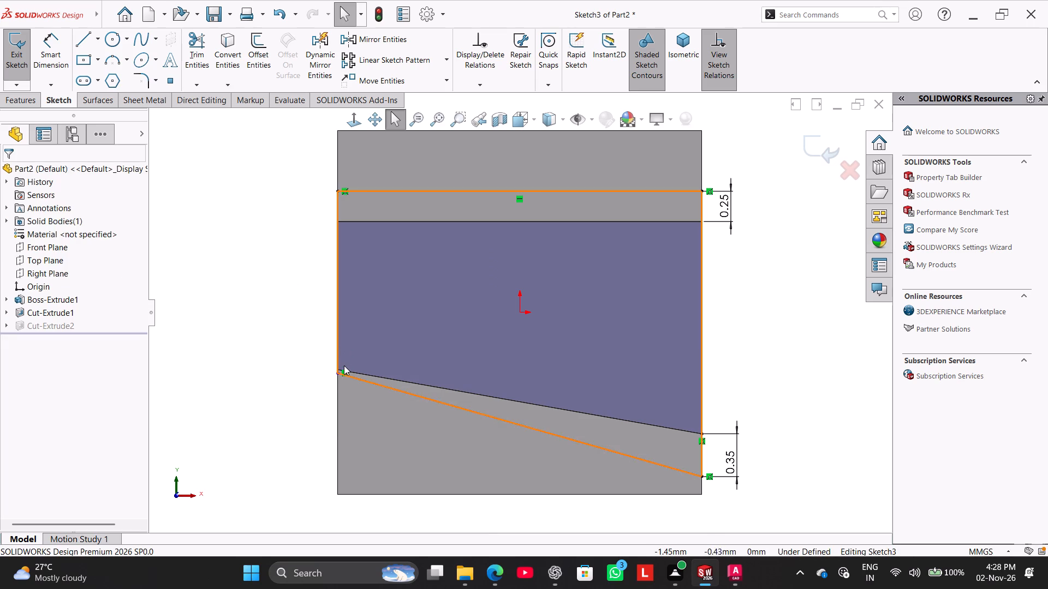
Move the sloped line's left endpoint down and dimension the angle between the sloped line and the profile's right vertical line as 80°.
drag(335, 372, 330, 409)
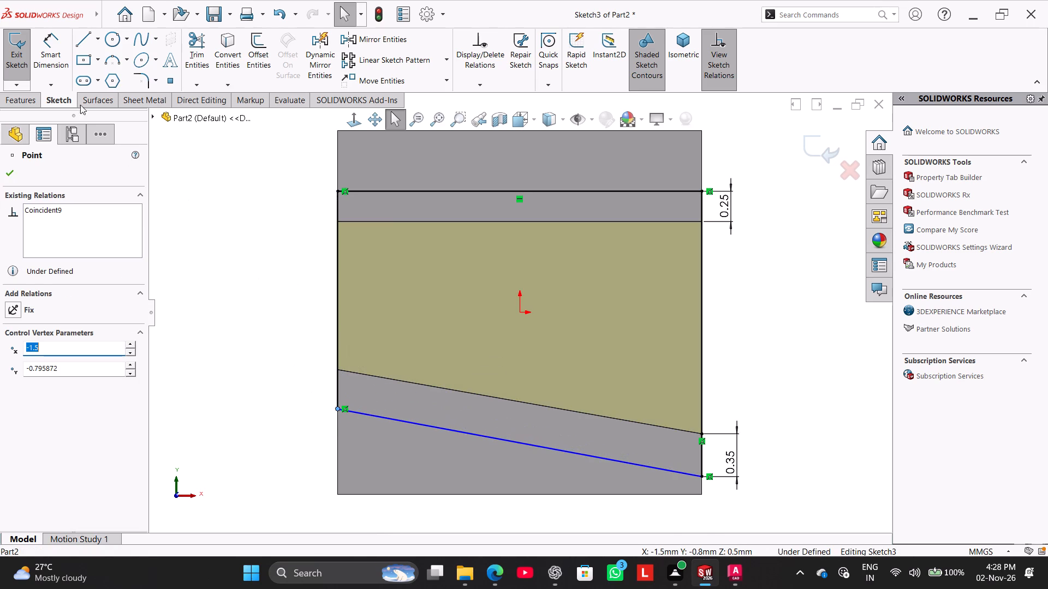
click(49, 44)
click(621, 461)
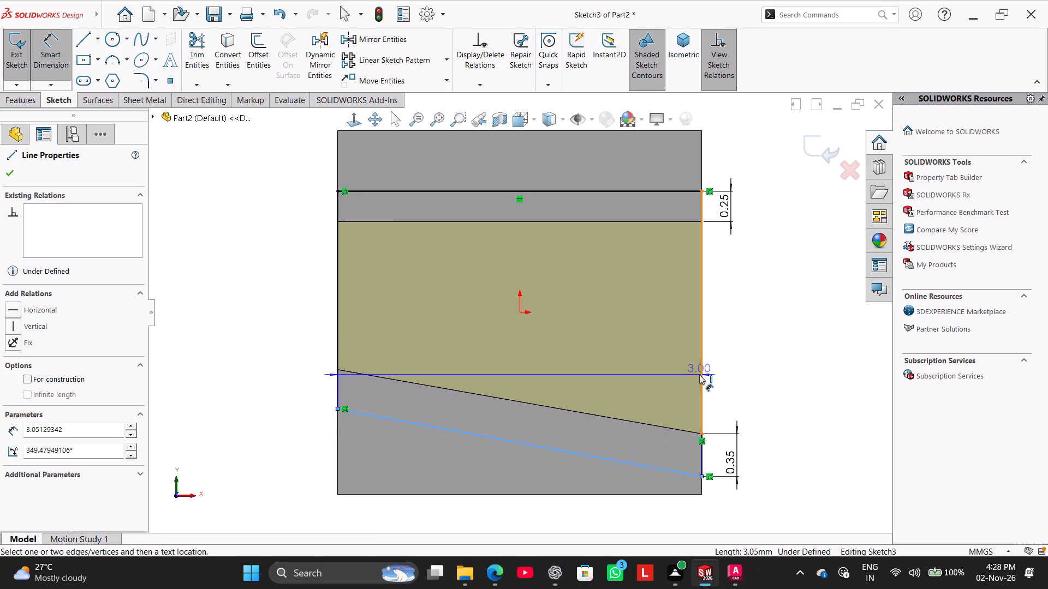
click(699, 370)
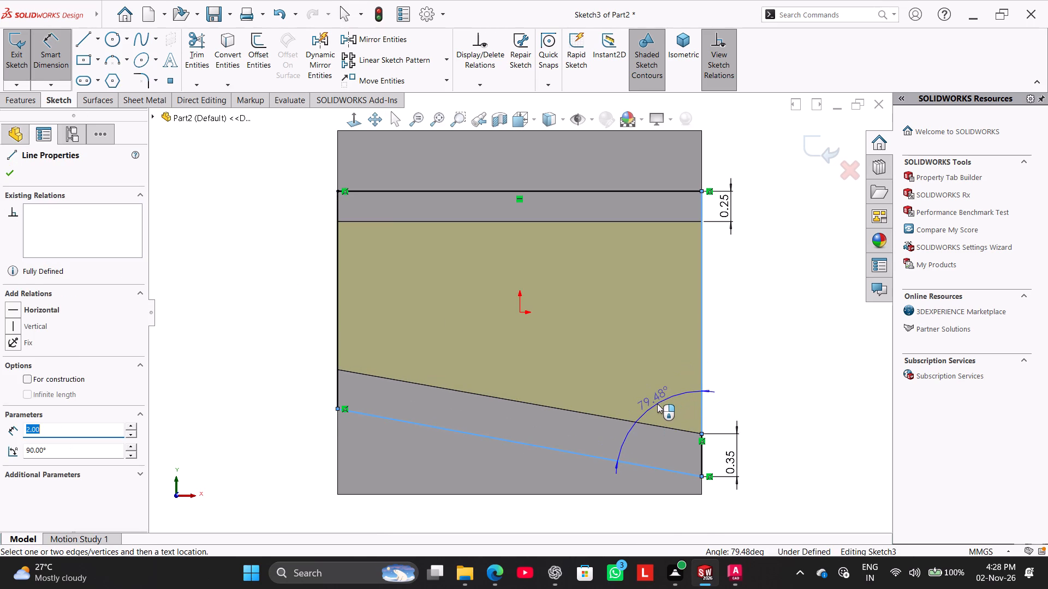
click(657, 404)
text(80)
key(Return)
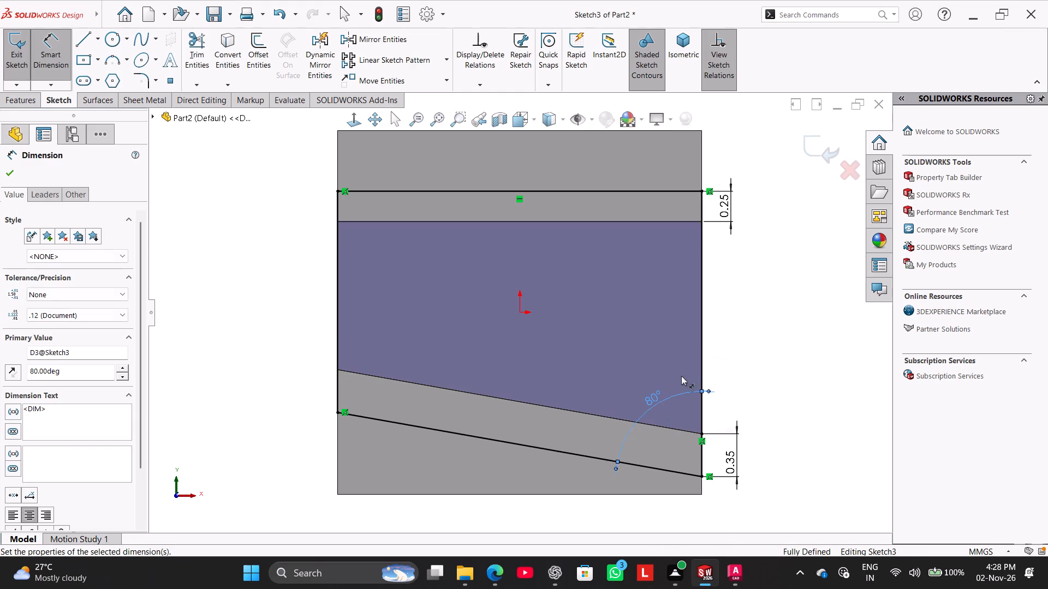
right_click(788, 309)
click(820, 345)
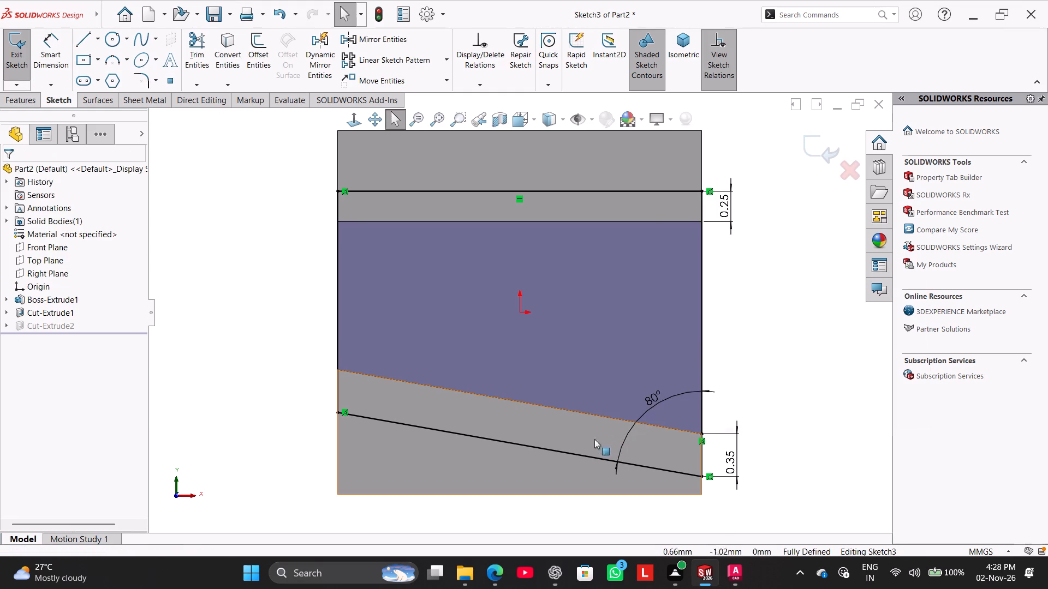
drag(582, 454, 581, 433)
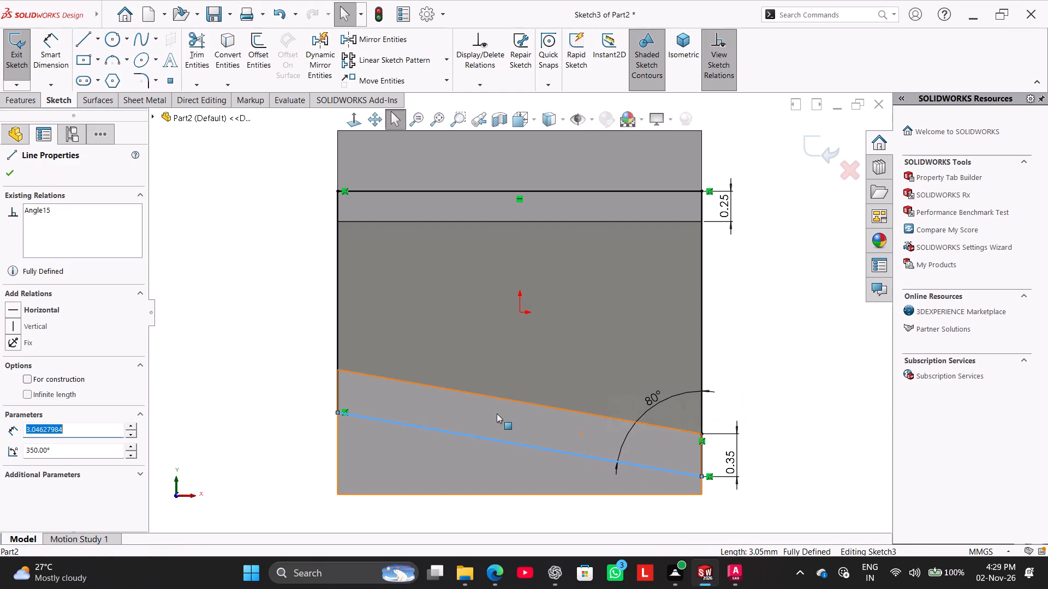
click(240, 241)
Check the left vertical line's length and the distance from the block's top-left corner to the sloped line's left endpoint without placing dimensions.
click(51, 50)
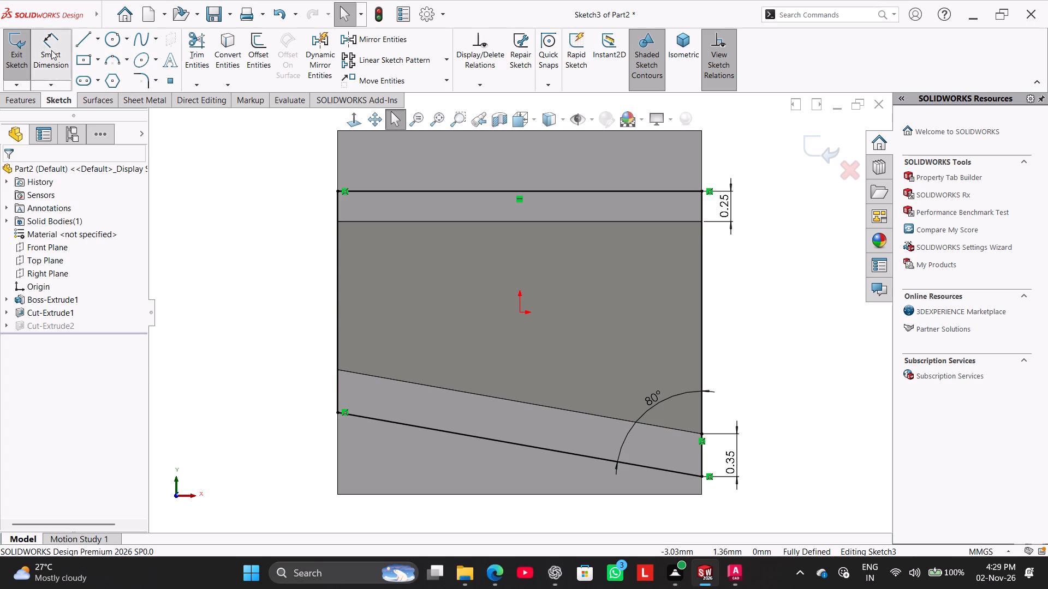
click(335, 272)
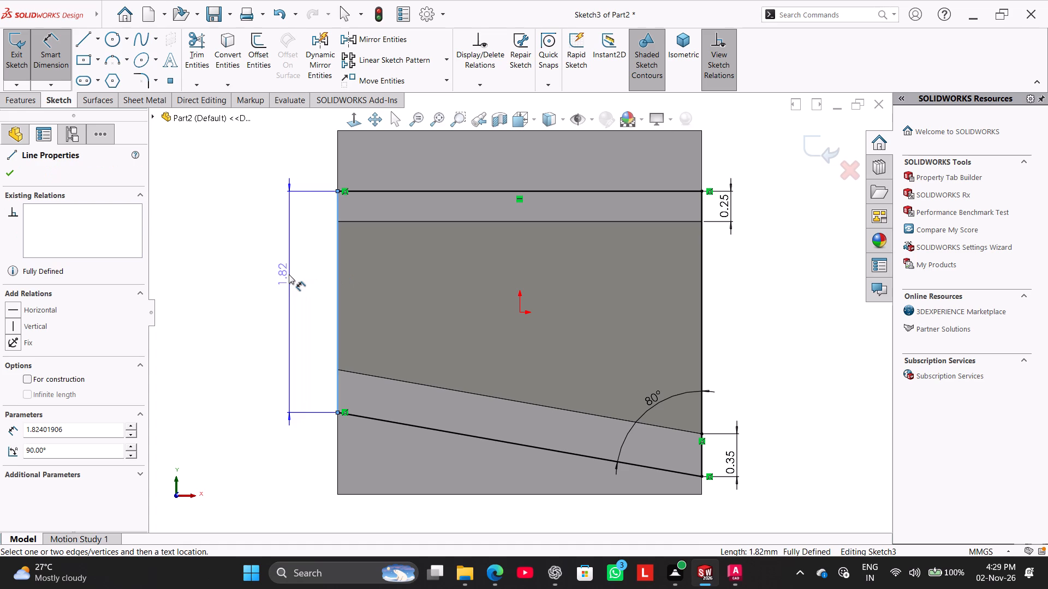
click(51, 56)
click(48, 51)
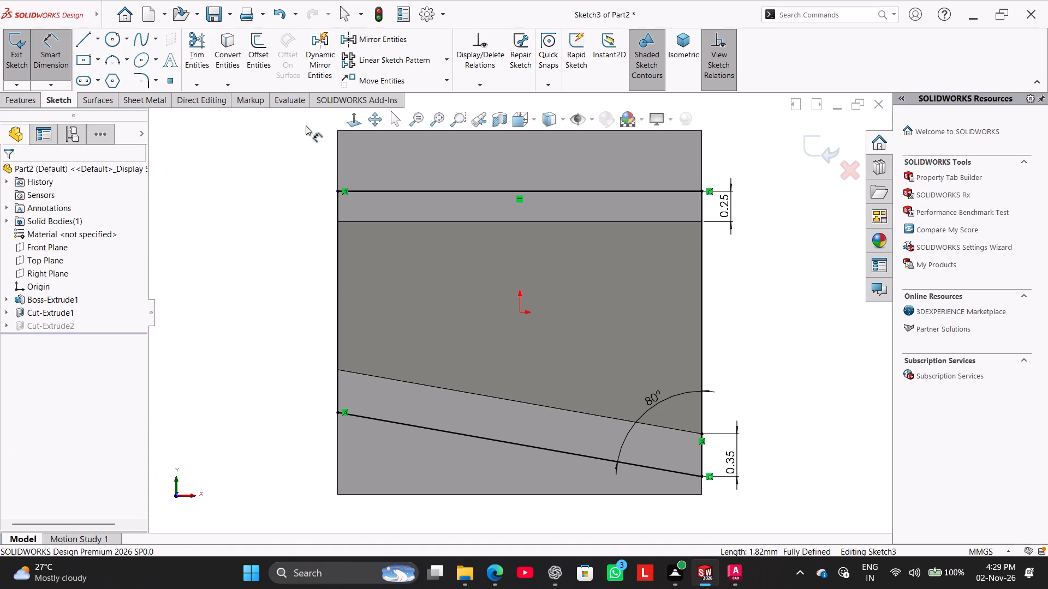
click(337, 130)
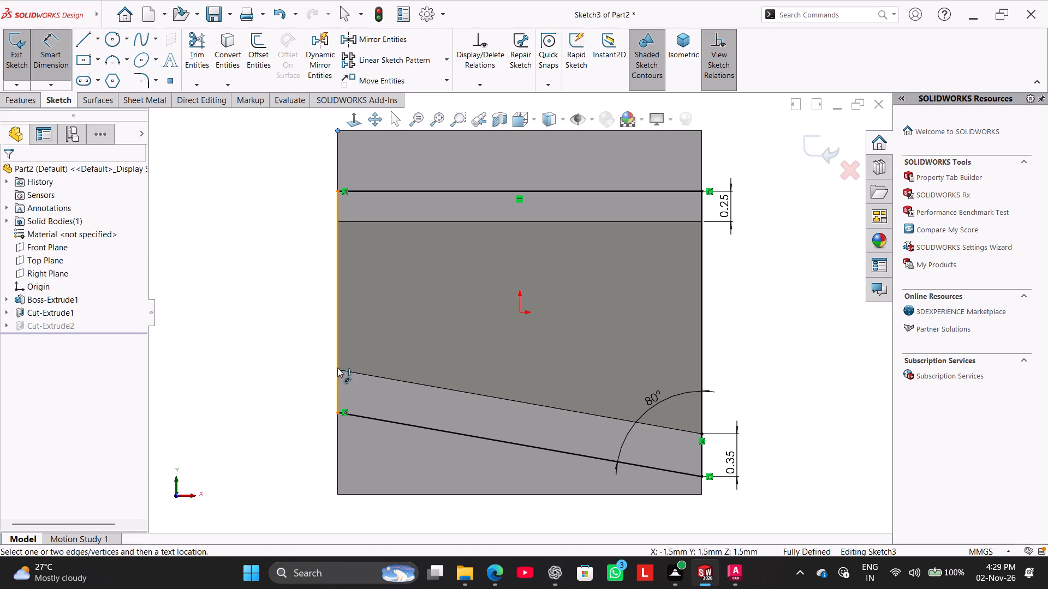
click(336, 411)
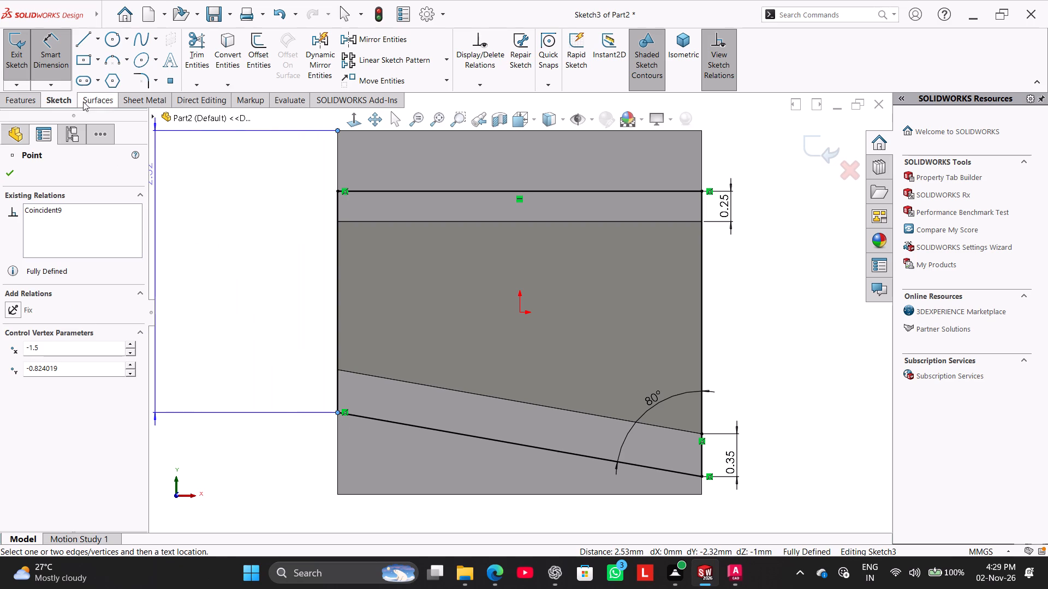
click(48, 58)
Check the distance from the left end of the original cut's sloped edge to the block's top edge without placing a dimension.
click(50, 54)
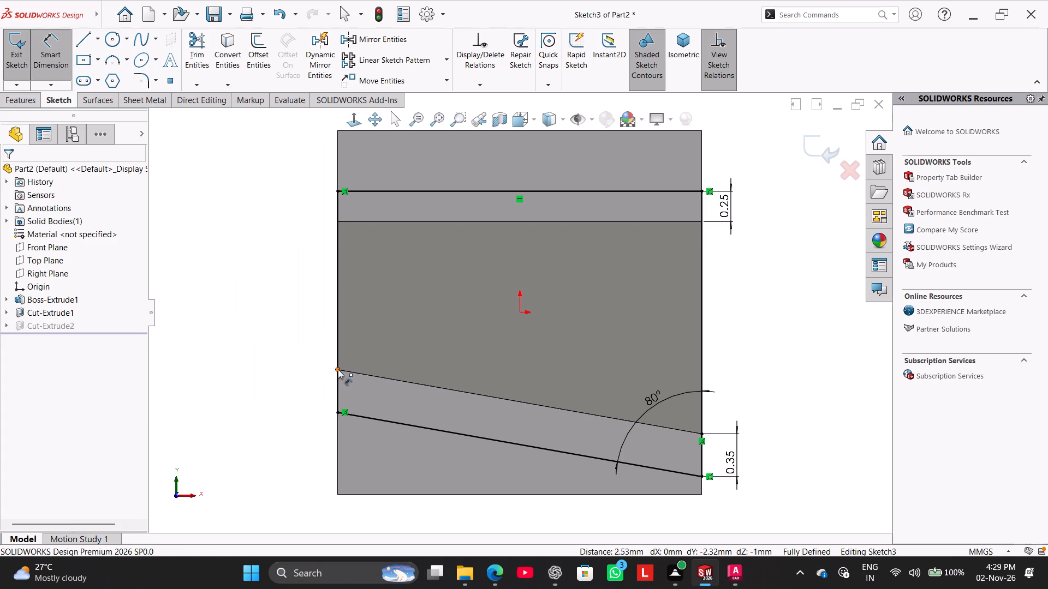
click(338, 369)
click(337, 130)
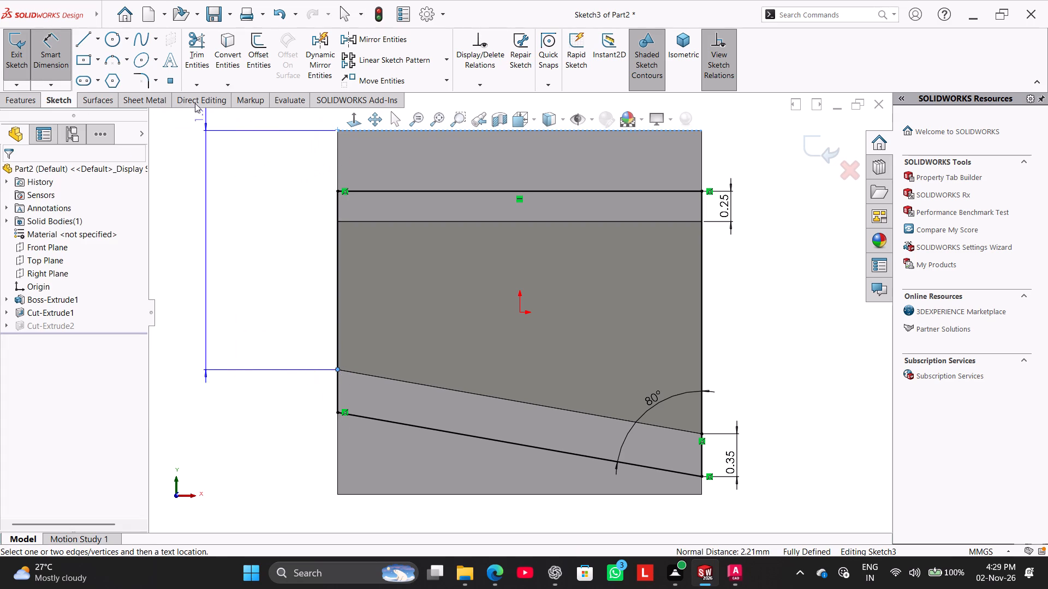
click(40, 53)
click(57, 59)
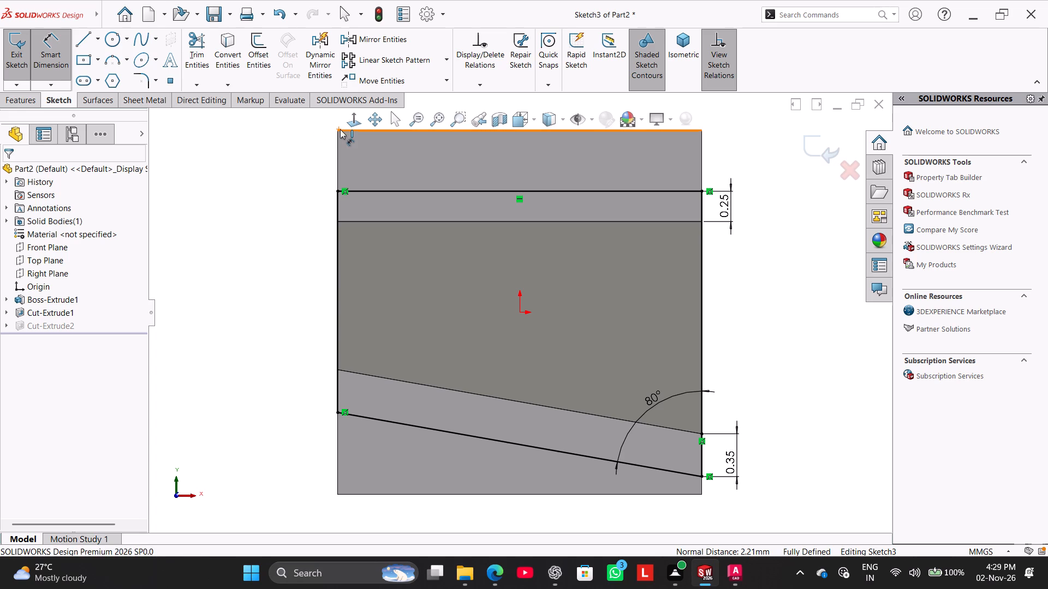
click(341, 129)
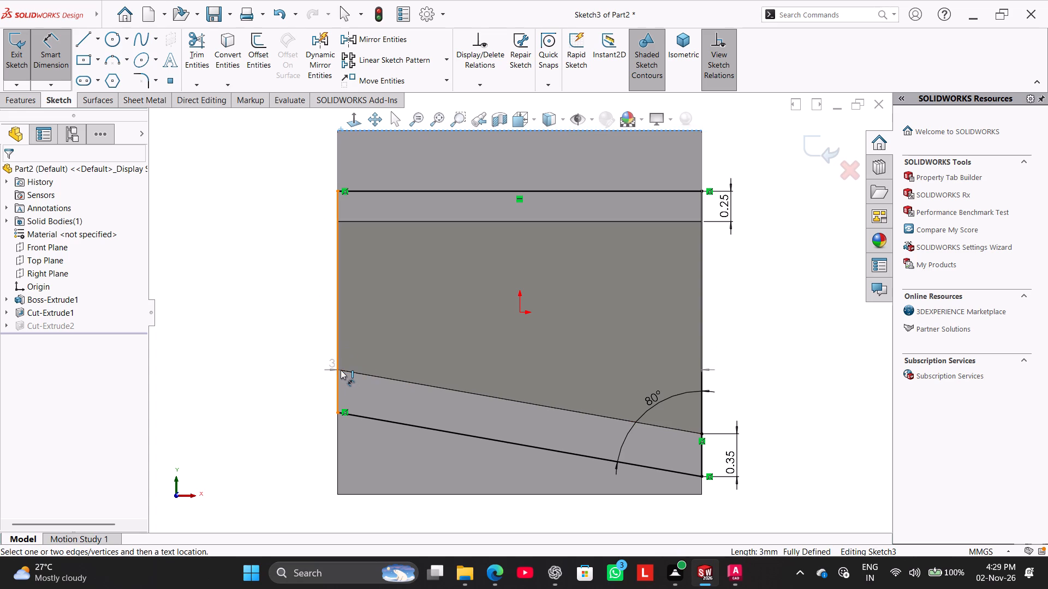
click(337, 370)
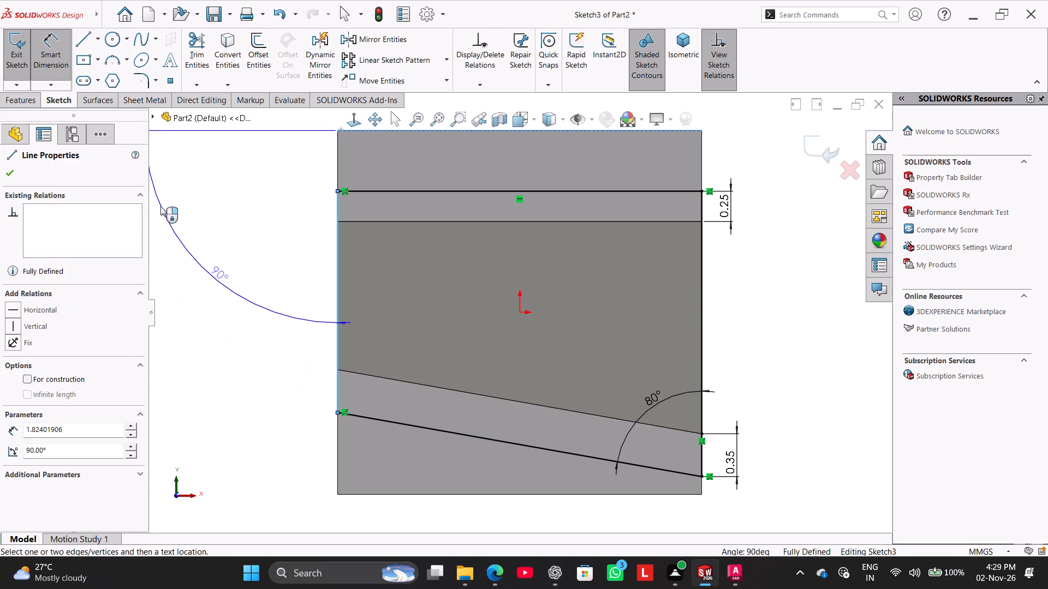
click(52, 50)
click(53, 53)
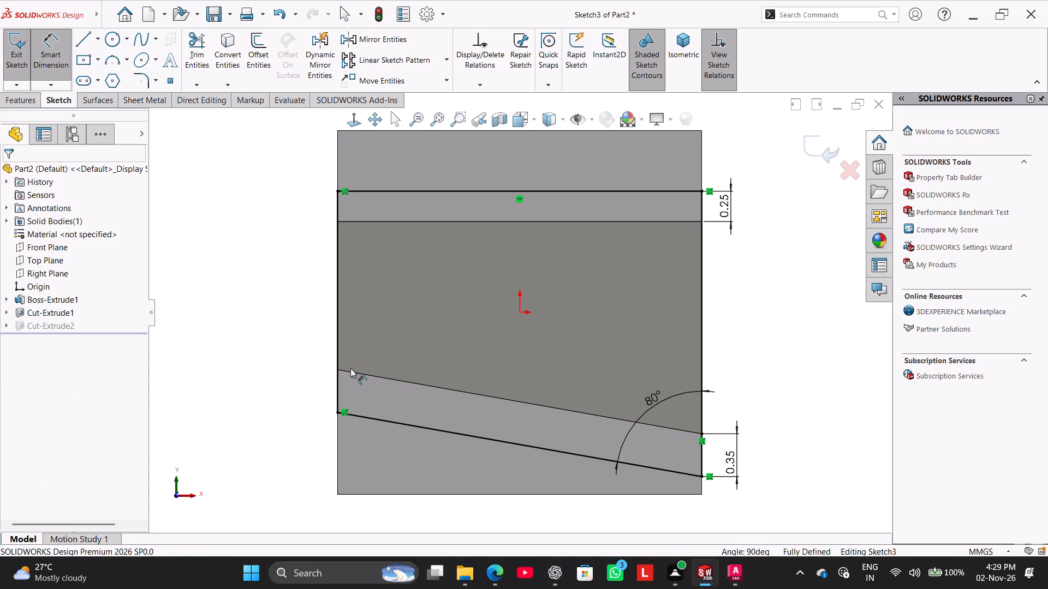
click(347, 372)
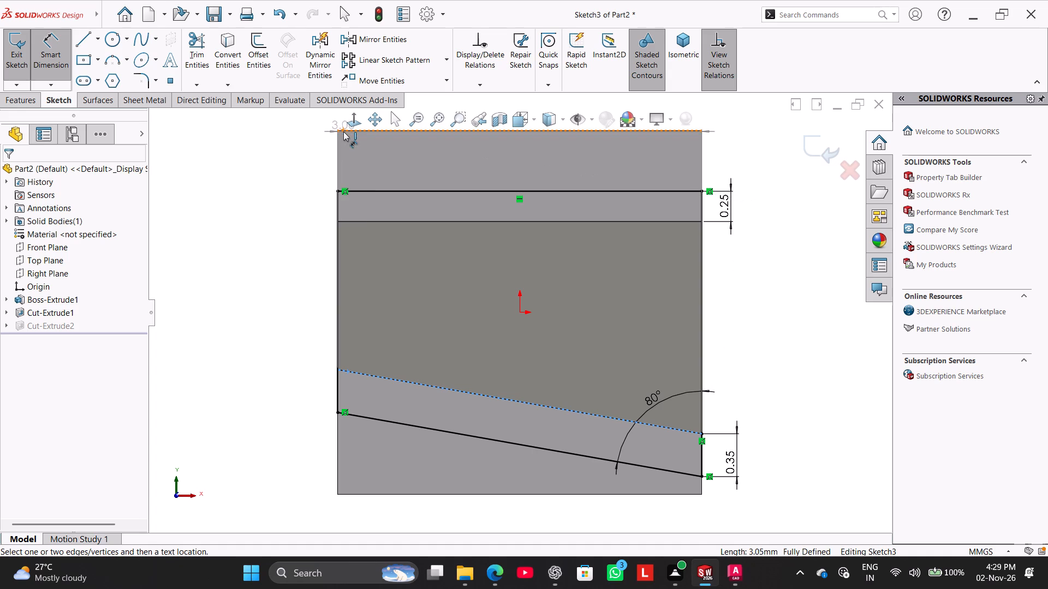
click(343, 131)
click(61, 67)
click(57, 64)
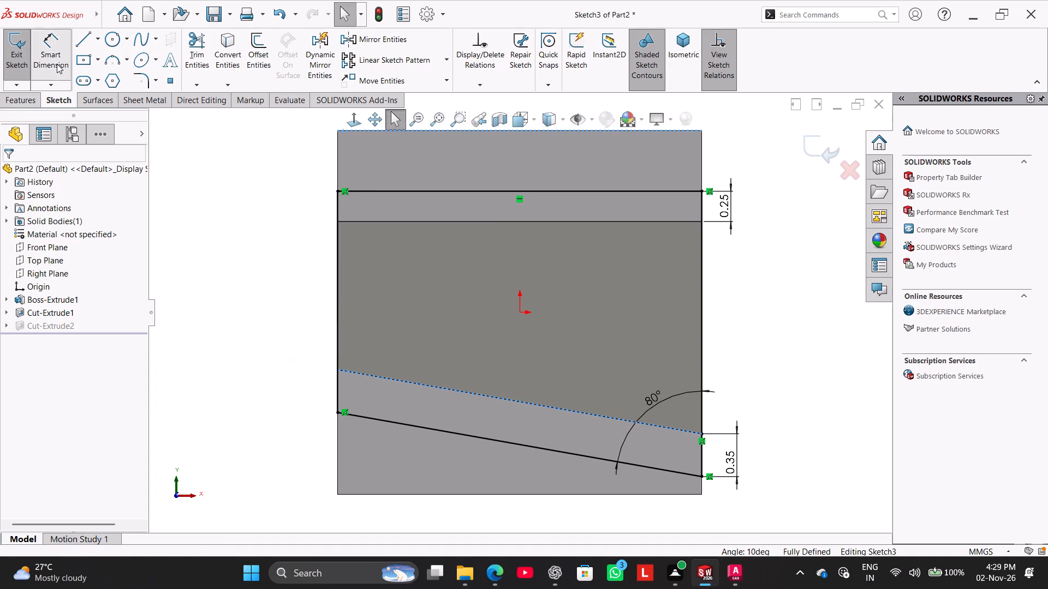
click(336, 370)
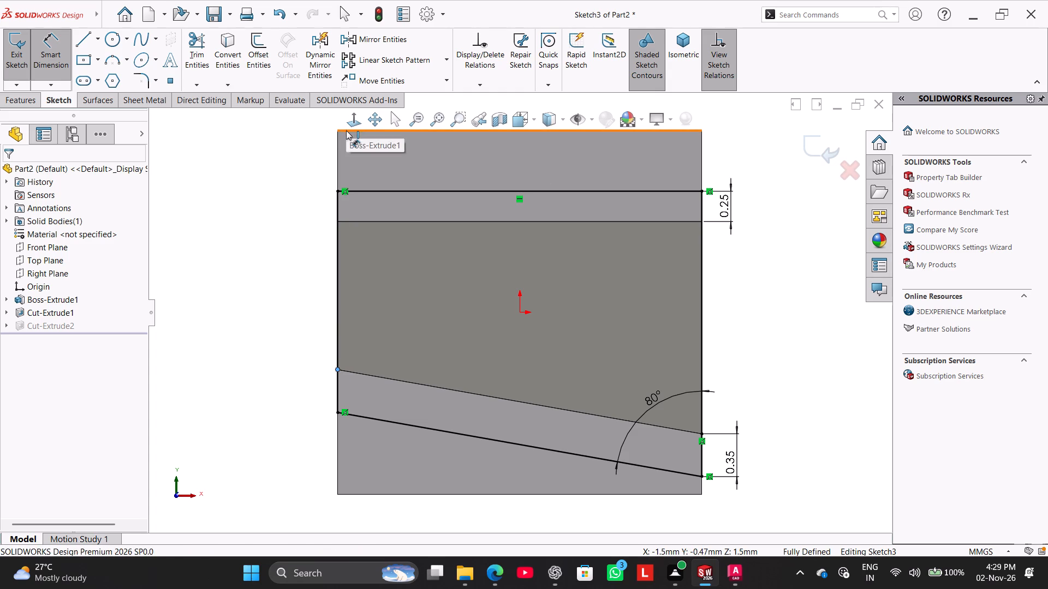
click(346, 130)
click(59, 55)
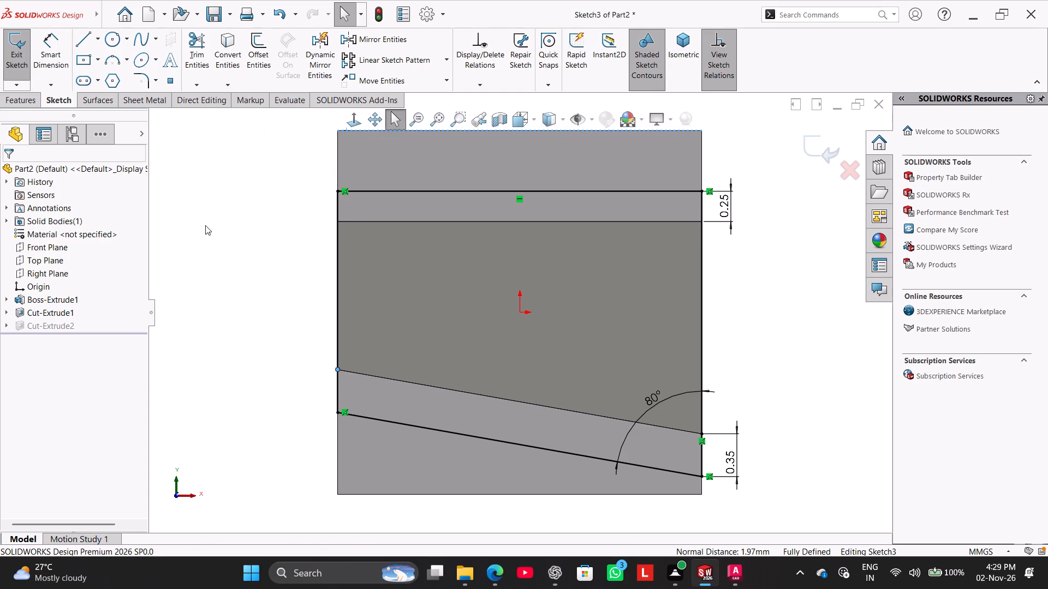
Close the undercut sketch and inspect the rebuilt block from several angles, finishing in isometric view.
click(232, 248)
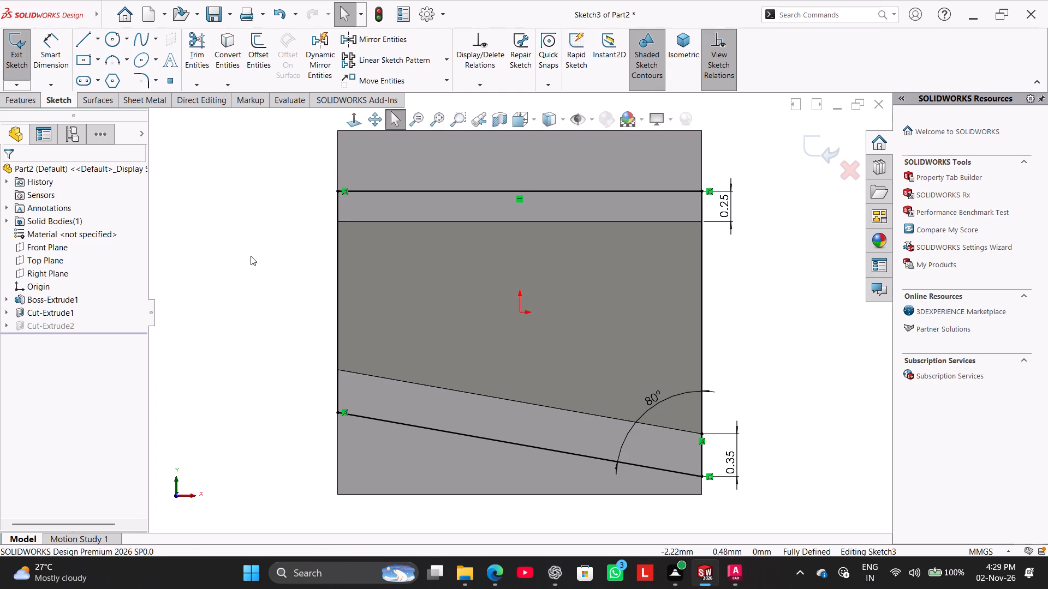
click(20, 60)
middle_drag(235, 260, 233, 263)
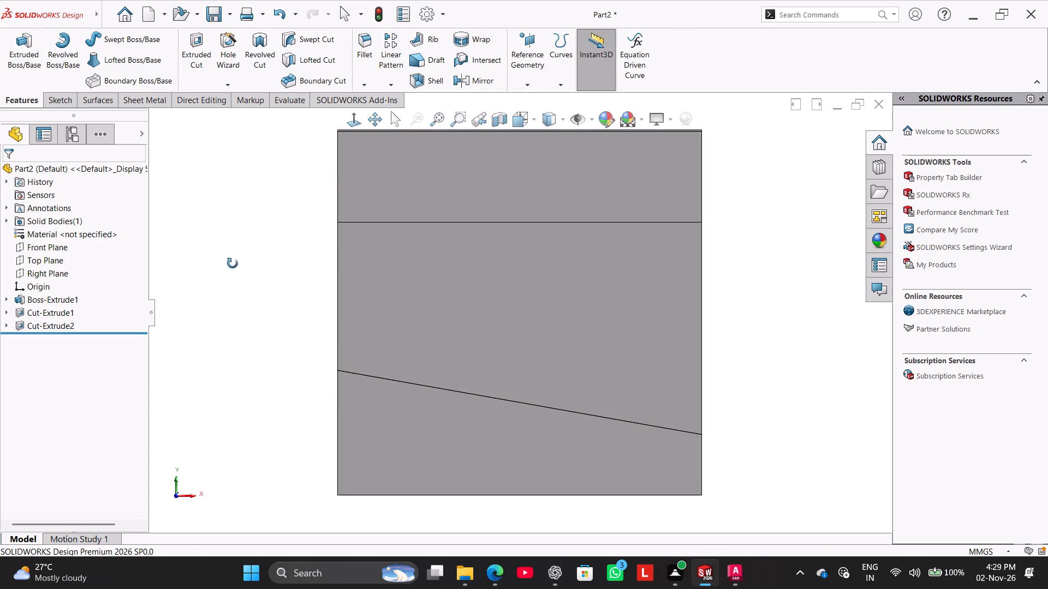
middle_drag(233, 263, 193, 313)
scroll(241, 322, up, 2)
middle_drag(242, 323, 262, 303)
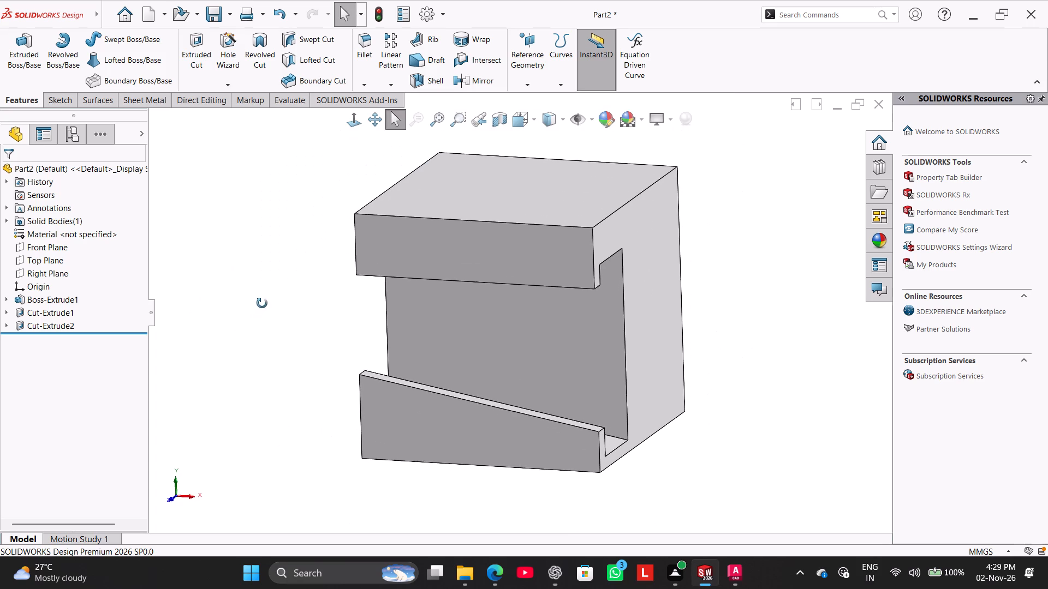
middle_drag(262, 303, 233, 322)
right_drag(305, 342, 420, 268)
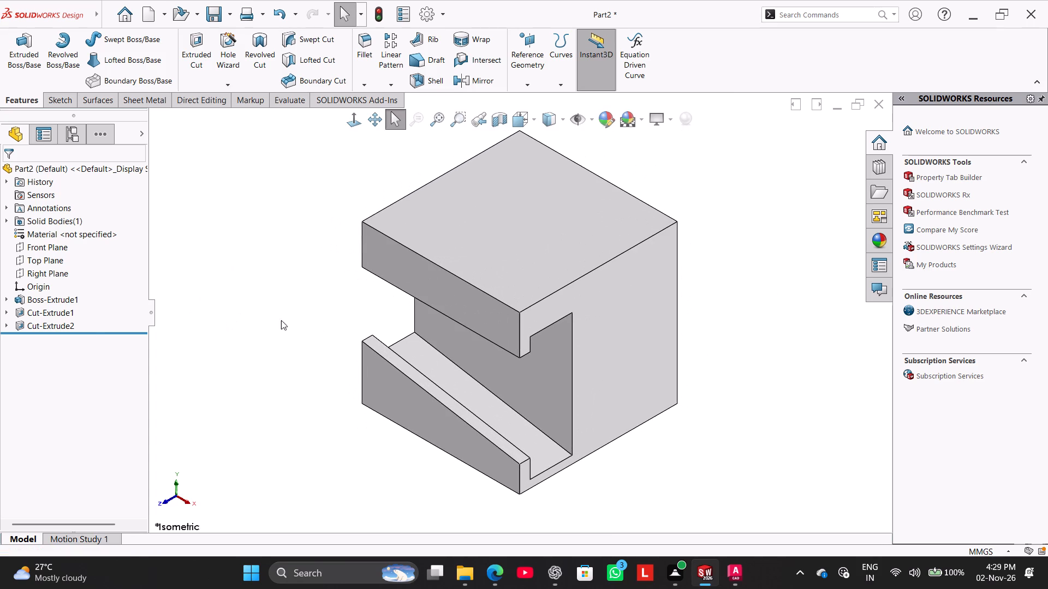
Open the first cut's sketch for editing and delete the 10° angle dimension between the sloped line and the block's bottom edge.
right_click(61, 314)
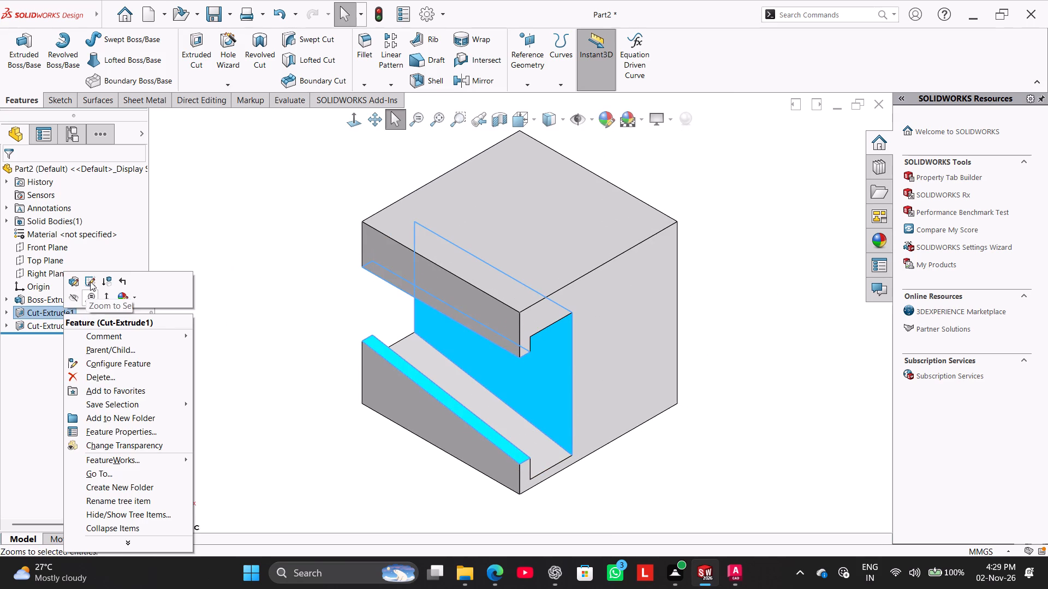
click(90, 281)
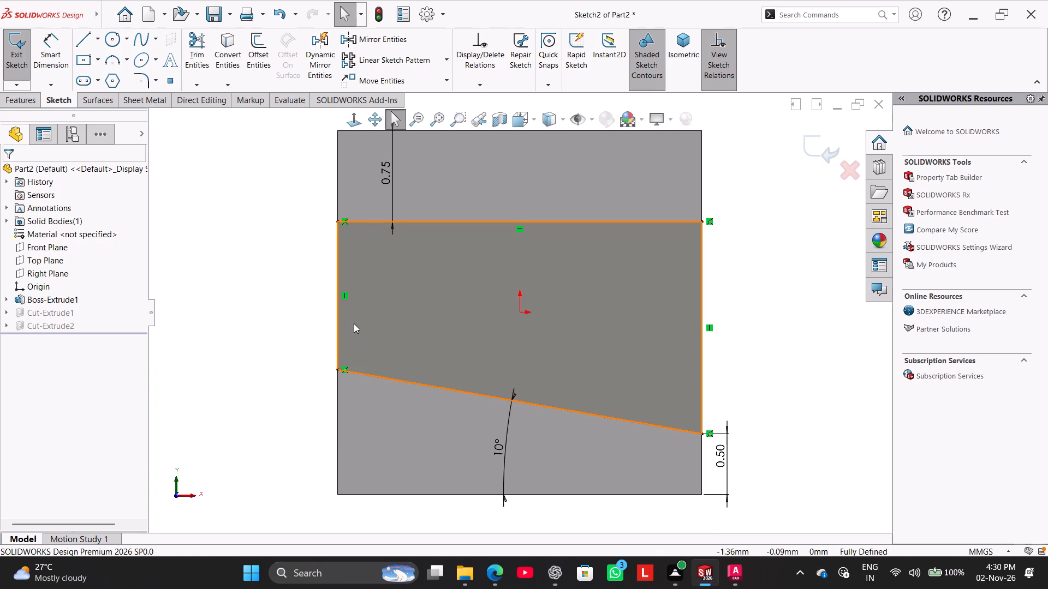
right_click(504, 442)
click(535, 428)
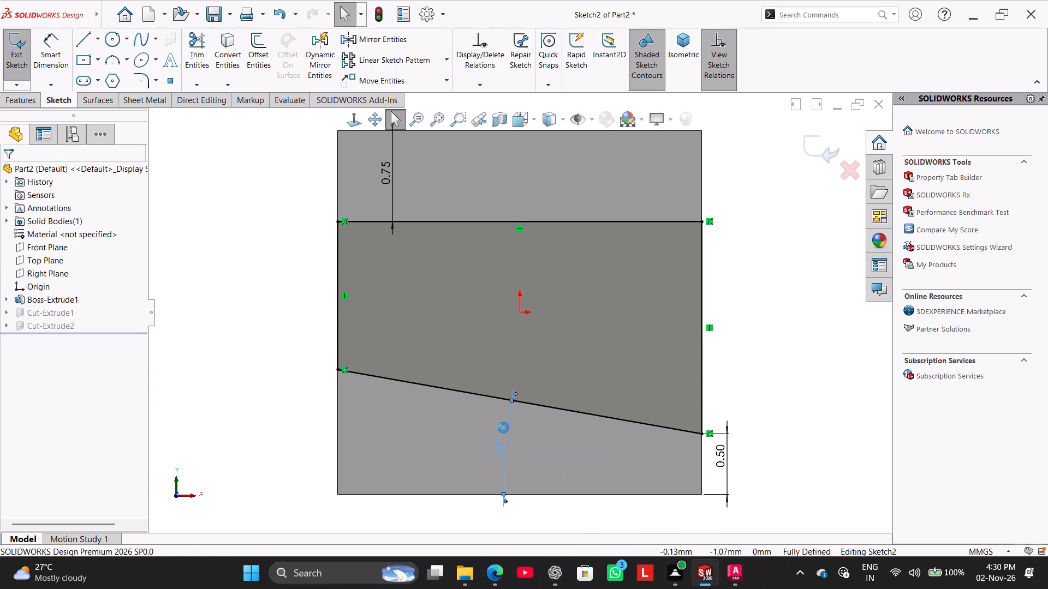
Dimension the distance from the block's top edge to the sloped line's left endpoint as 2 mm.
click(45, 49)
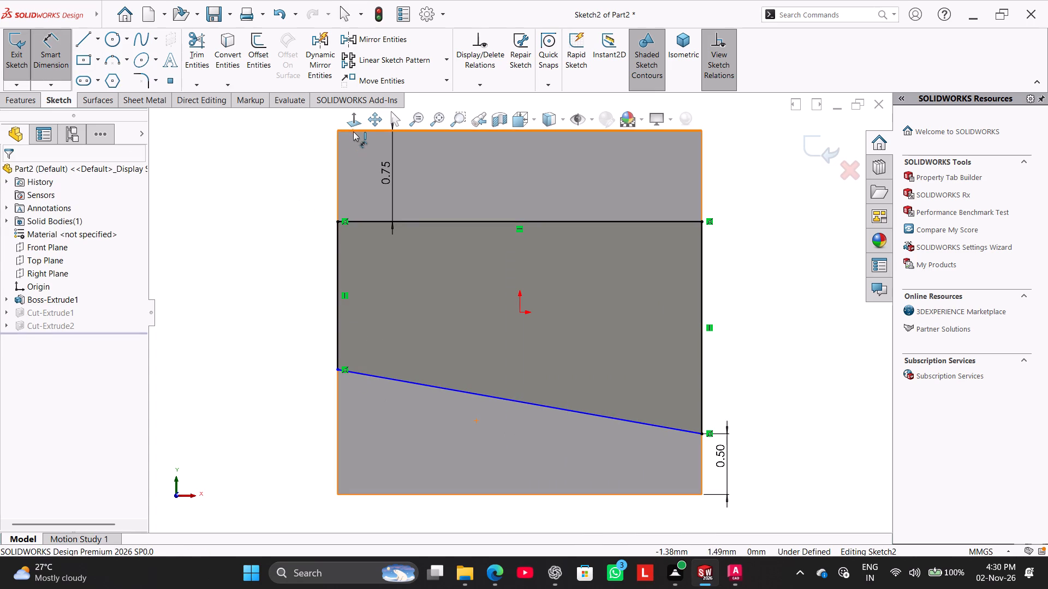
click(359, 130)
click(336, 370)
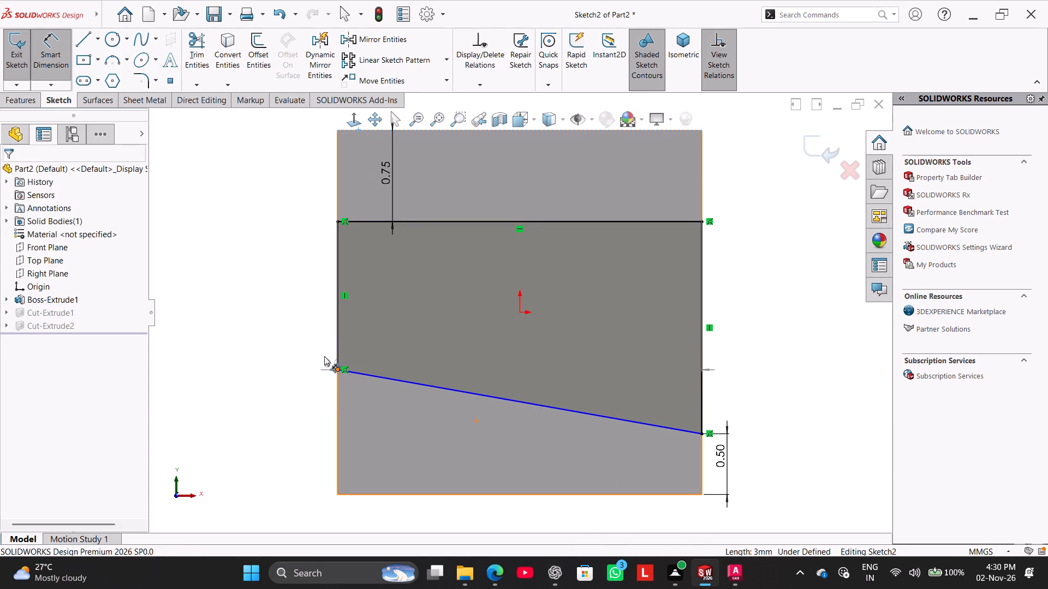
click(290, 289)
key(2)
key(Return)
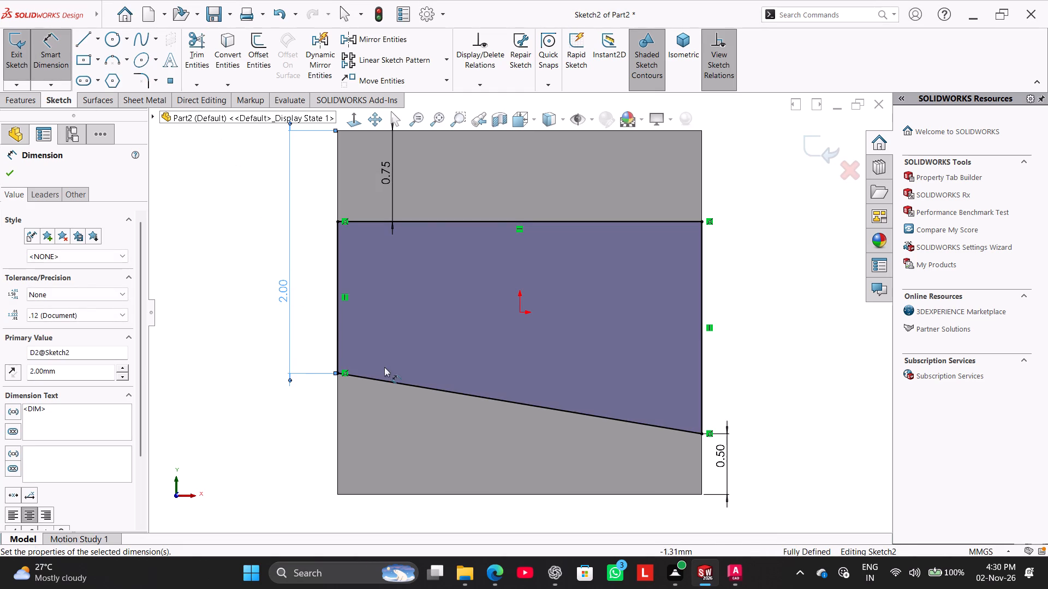
Check the angle between the block's bottom edge and the sloped line without placing a dimension.
click(489, 494)
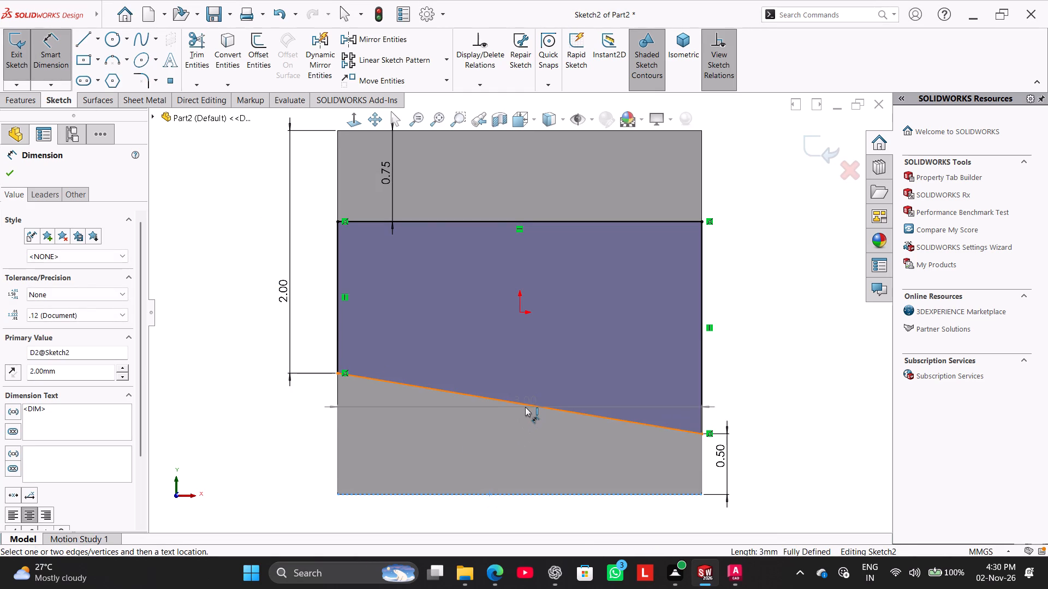
click(525, 405)
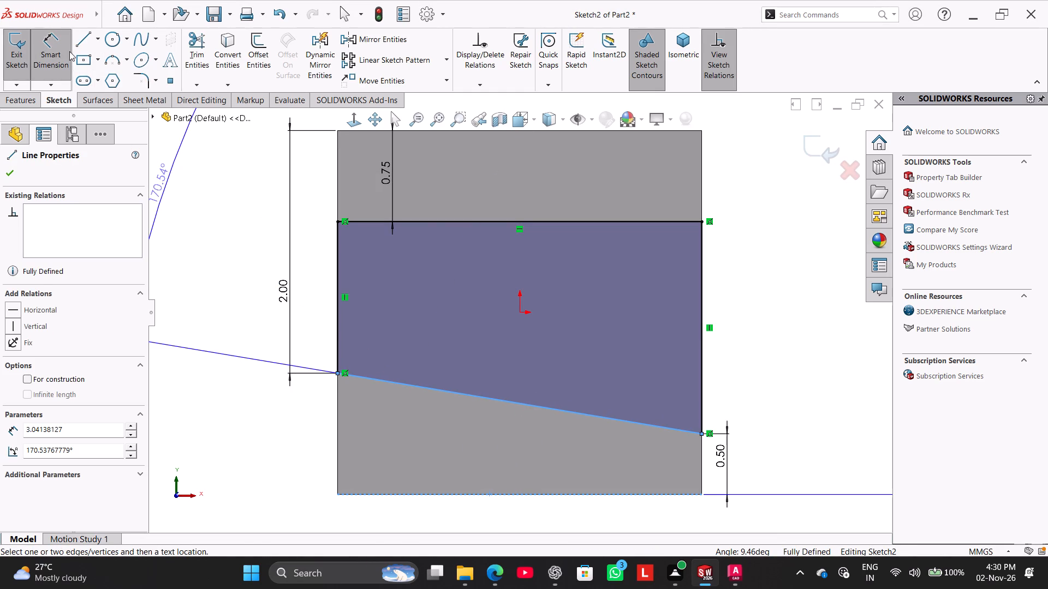
click(69, 51)
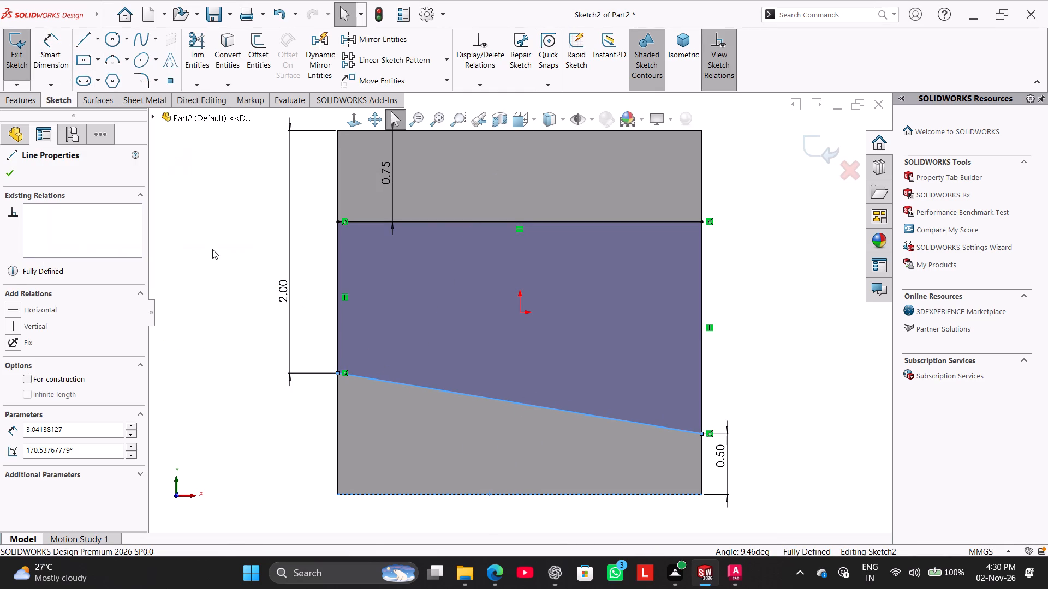
click(219, 260)
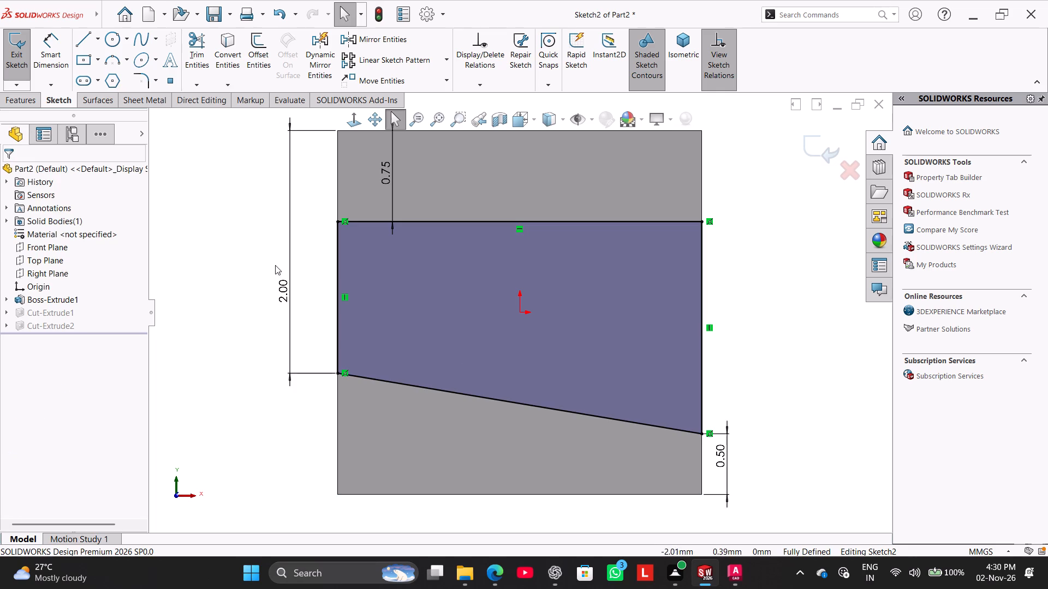
Delete the 0.50 mm dimension between the sloped line's right endpoint and the block's bottom edge.
right_click(719, 457)
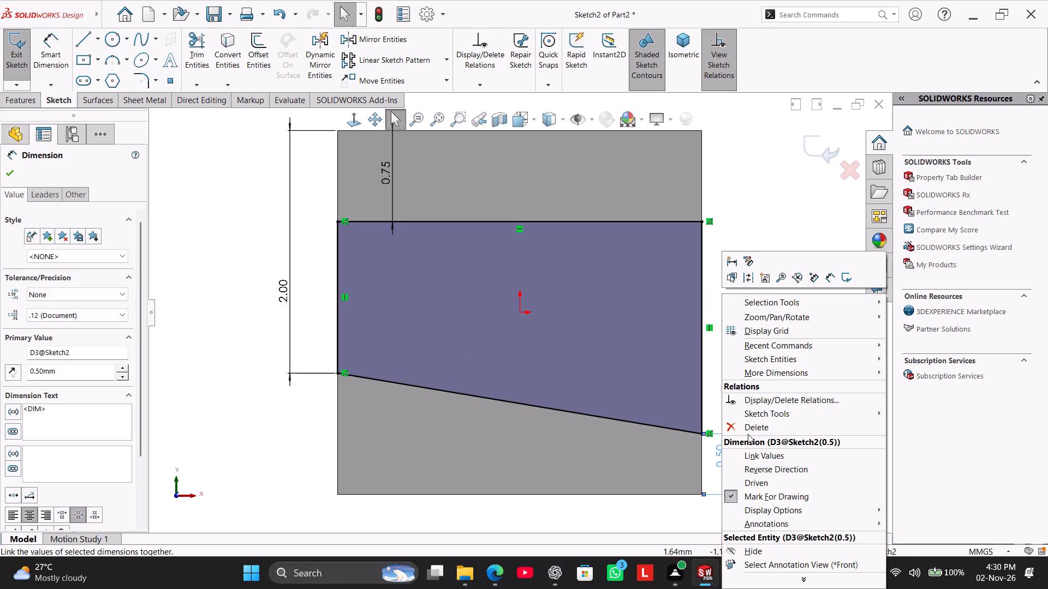
click(747, 429)
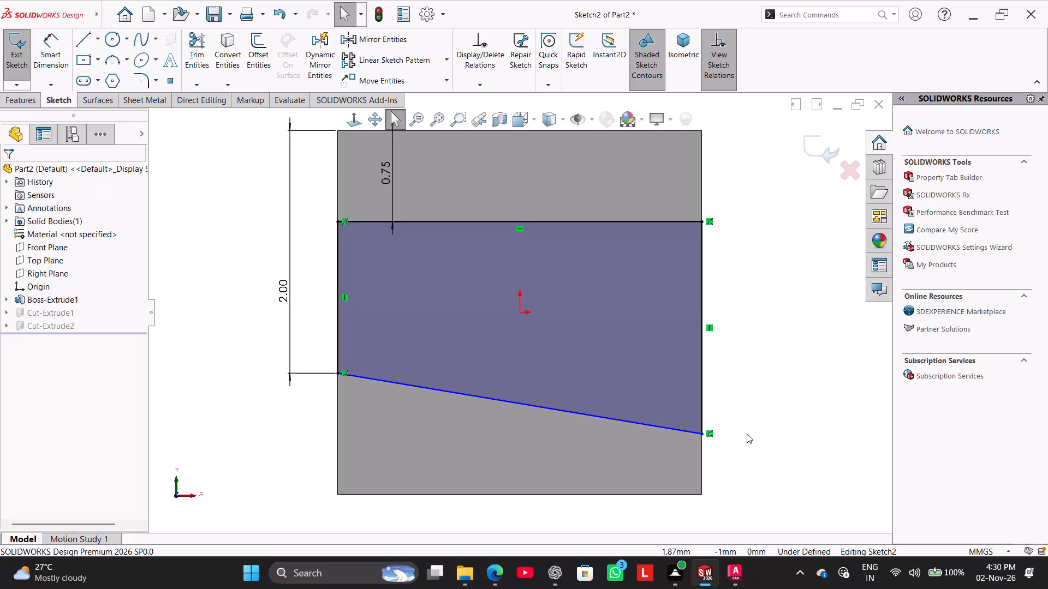
Dimension the angle between the block's bottom edge and the sloped line as 10°.
click(65, 53)
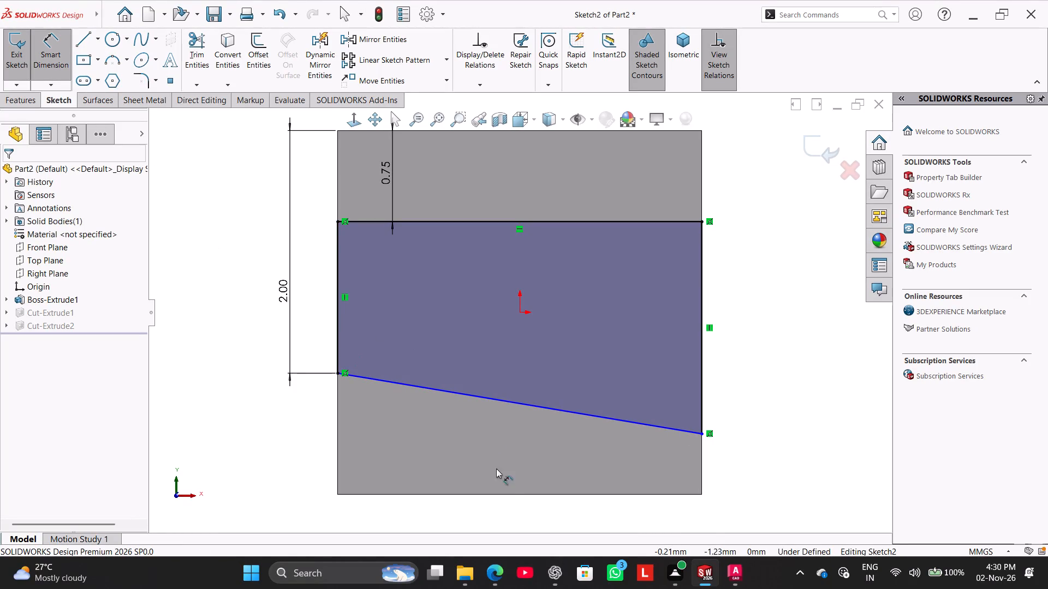
click(503, 494)
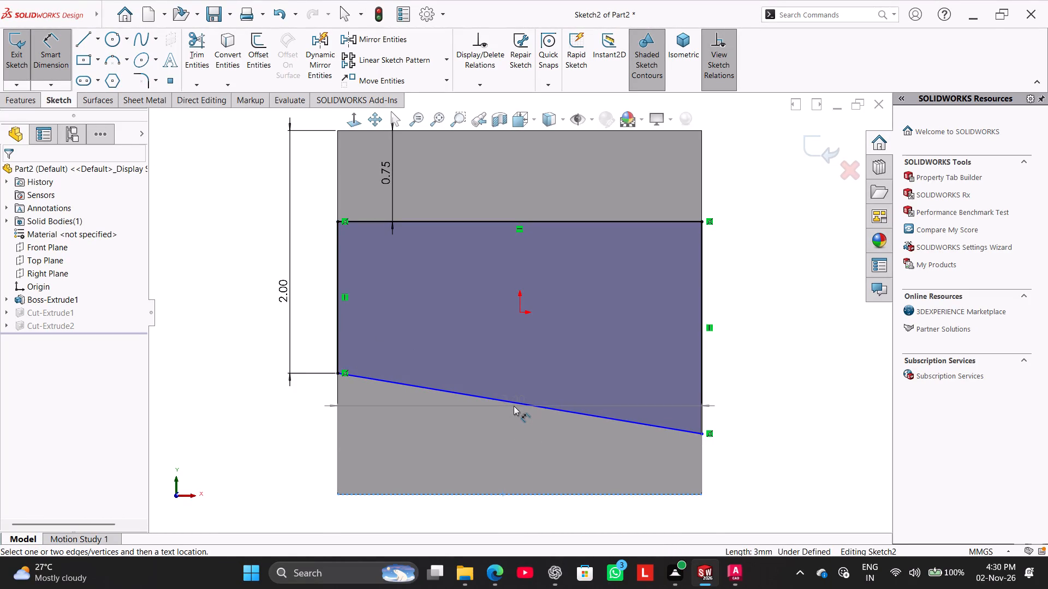
click(514, 401)
click(502, 446)
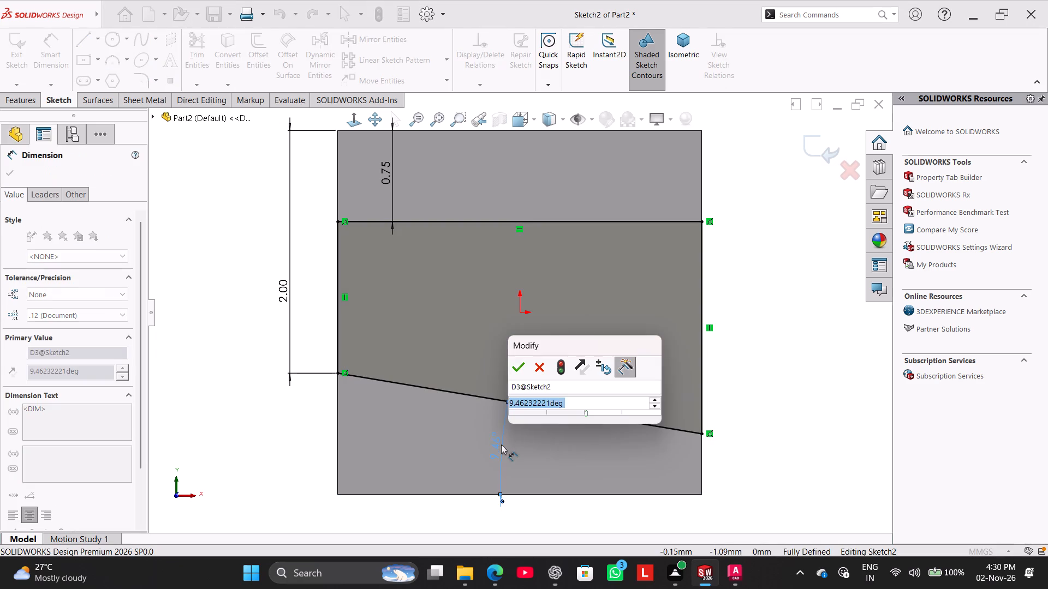
text(10)
key(Return)
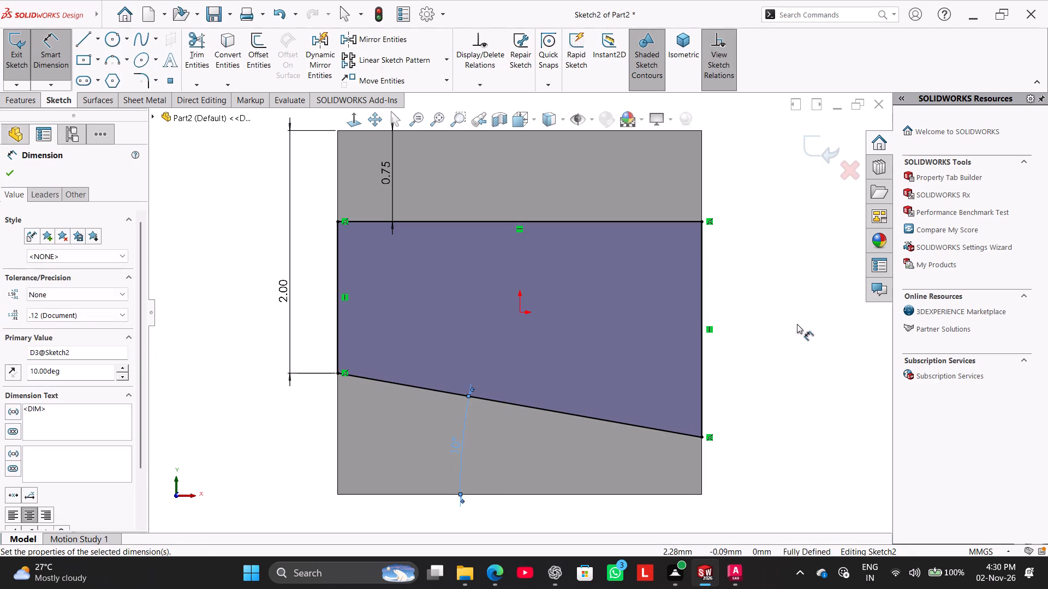
right_click(797, 324)
click(828, 359)
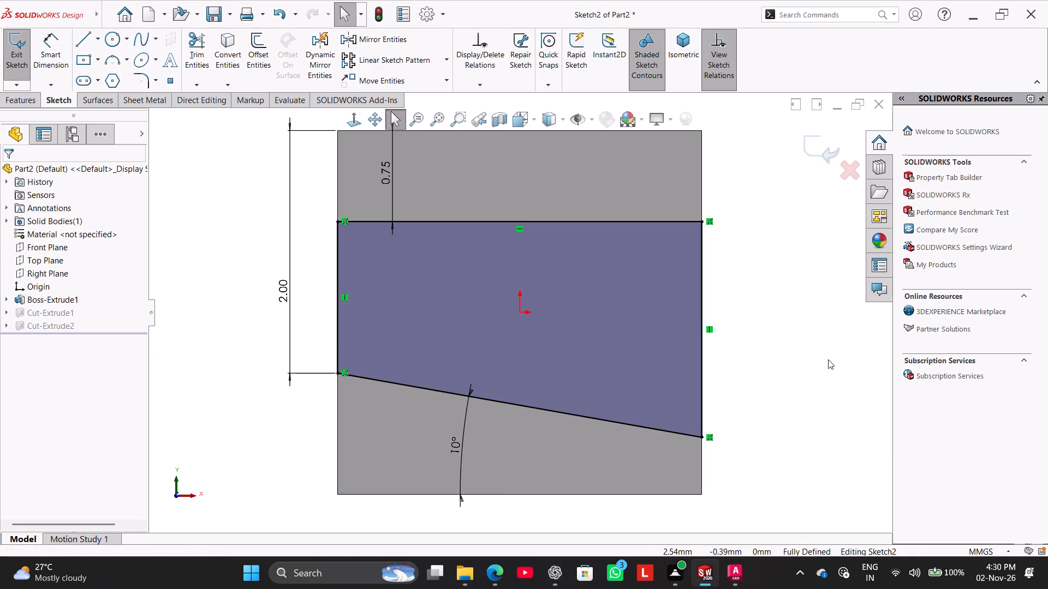
Exit the first cut's sketch and show the rebuilt block in isometric view.
click(11, 64)
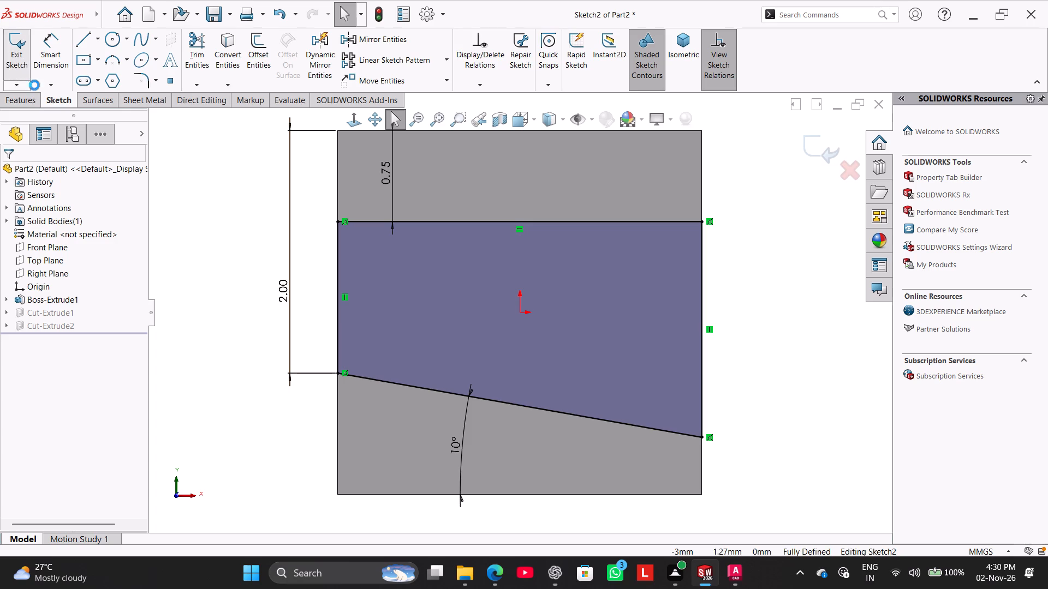
right_drag(243, 262, 336, 166)
click(281, 223)
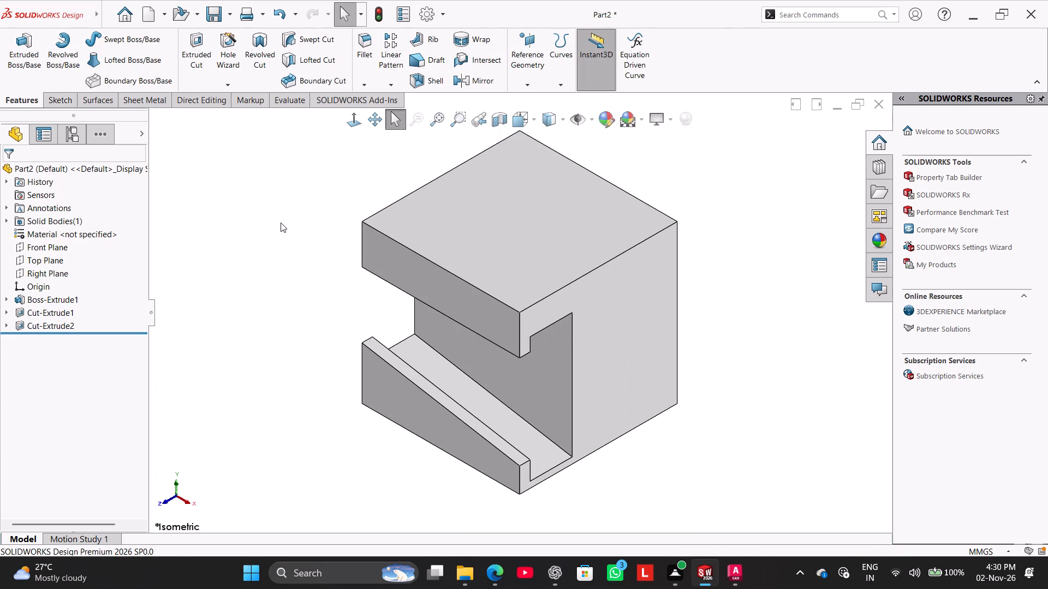
Open the undercut's sketch, review its profile and dimensions, and return to the isometric view of the part.
right_click(41, 327)
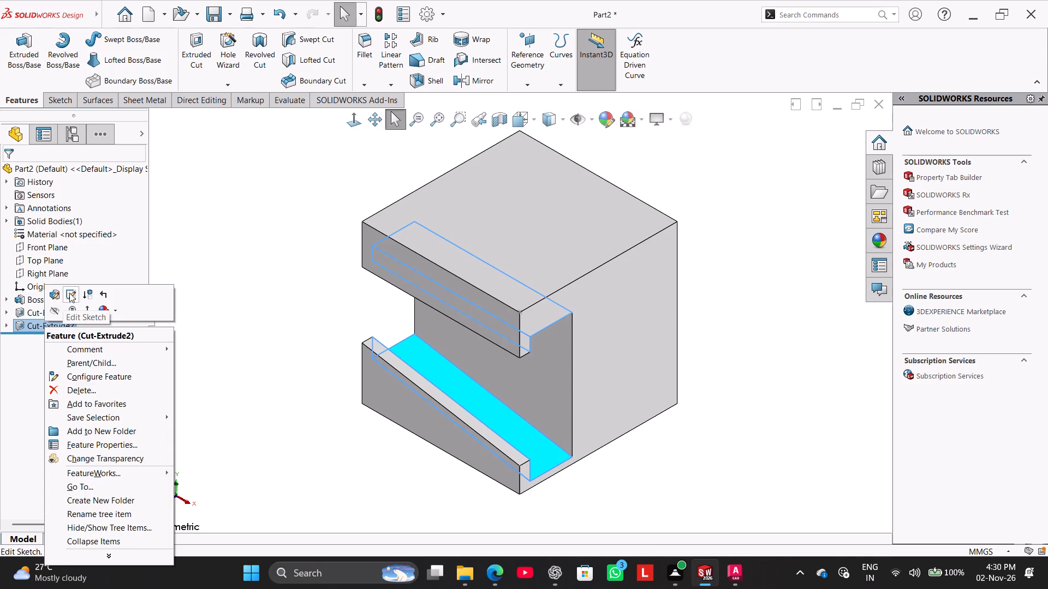
click(69, 293)
click(246, 266)
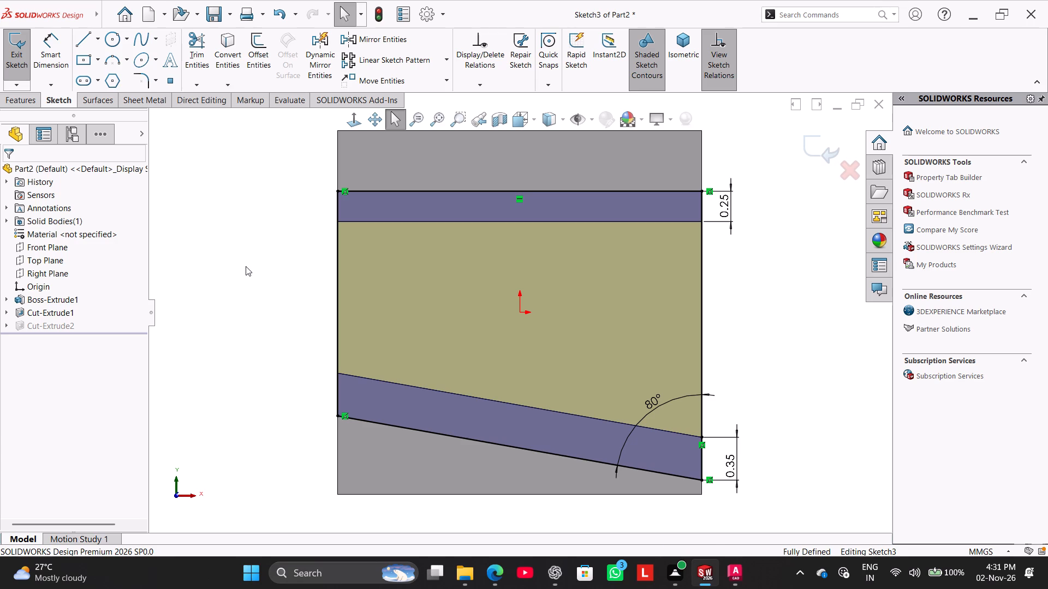
right_drag(289, 280, 381, 192)
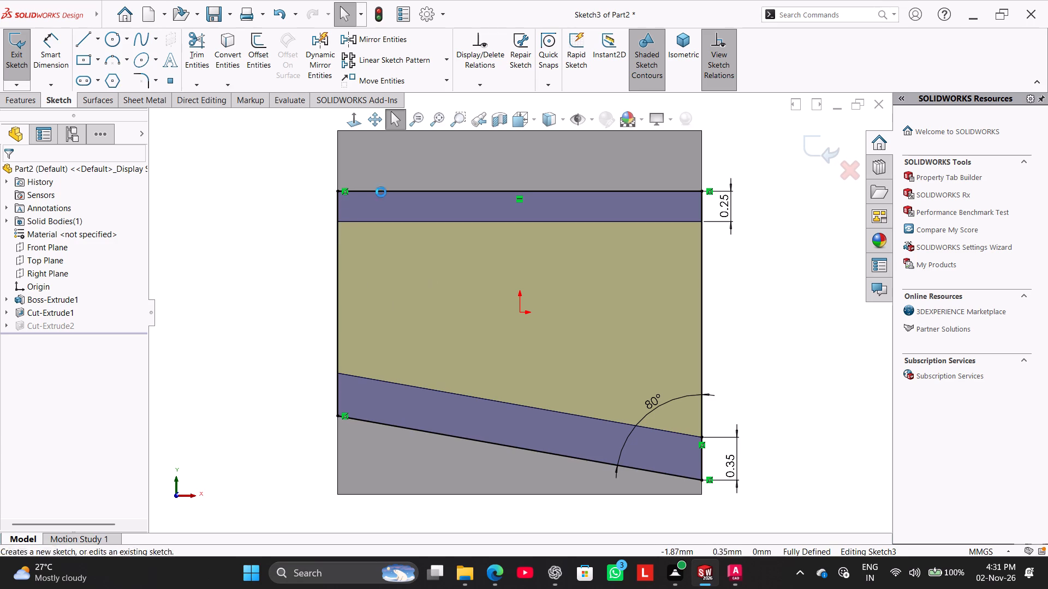
right_drag(381, 192, 388, 187)
right_drag(256, 286, 348, 185)
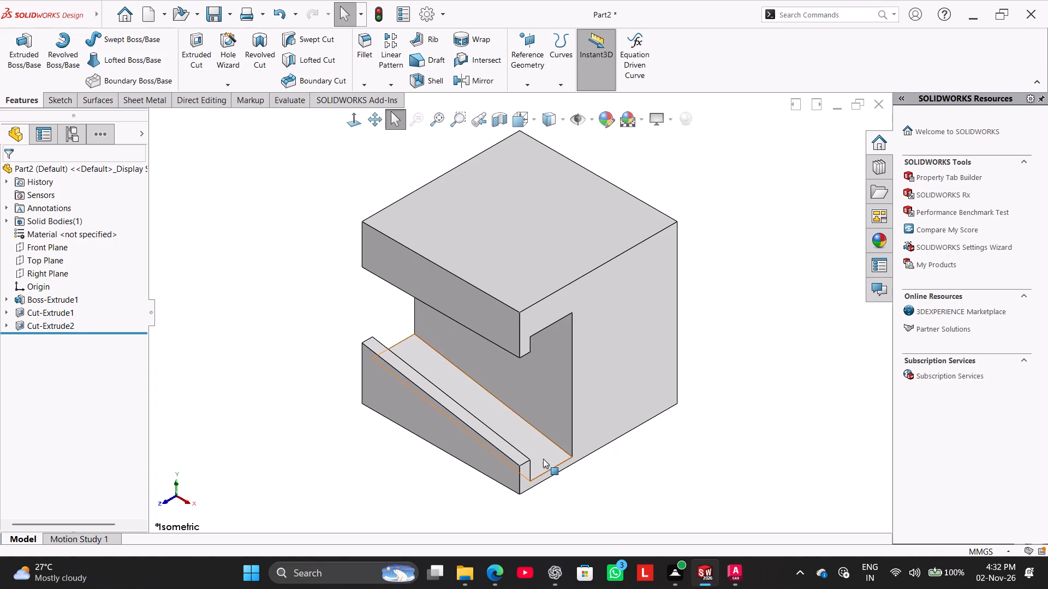
Reopen the first cut's sketch and delete the 2 mm dimension between the block's top edge and the sloped line's left endpoint.
right_click(58, 311)
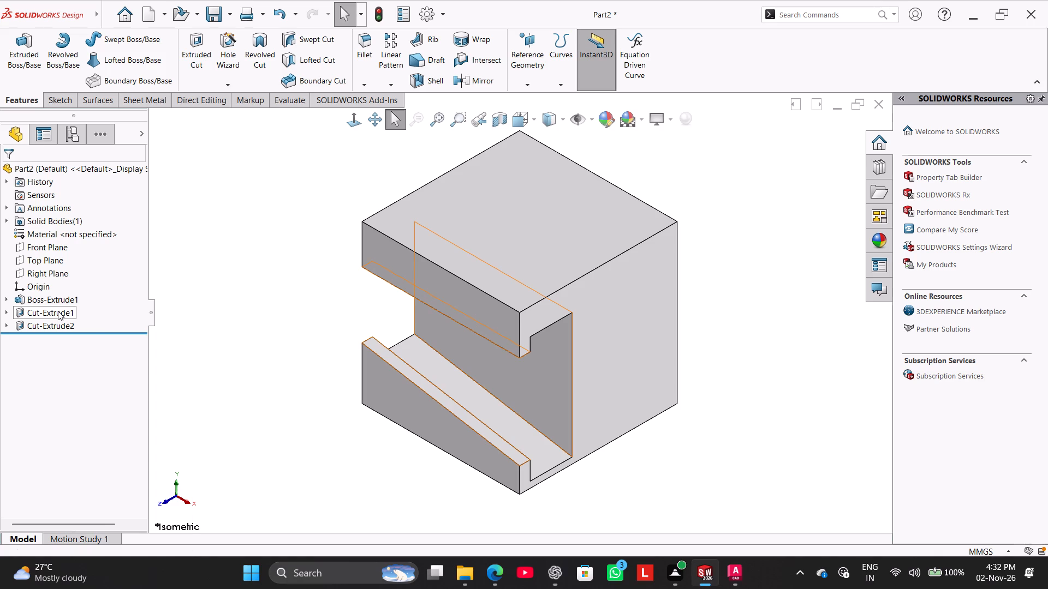
click(87, 283)
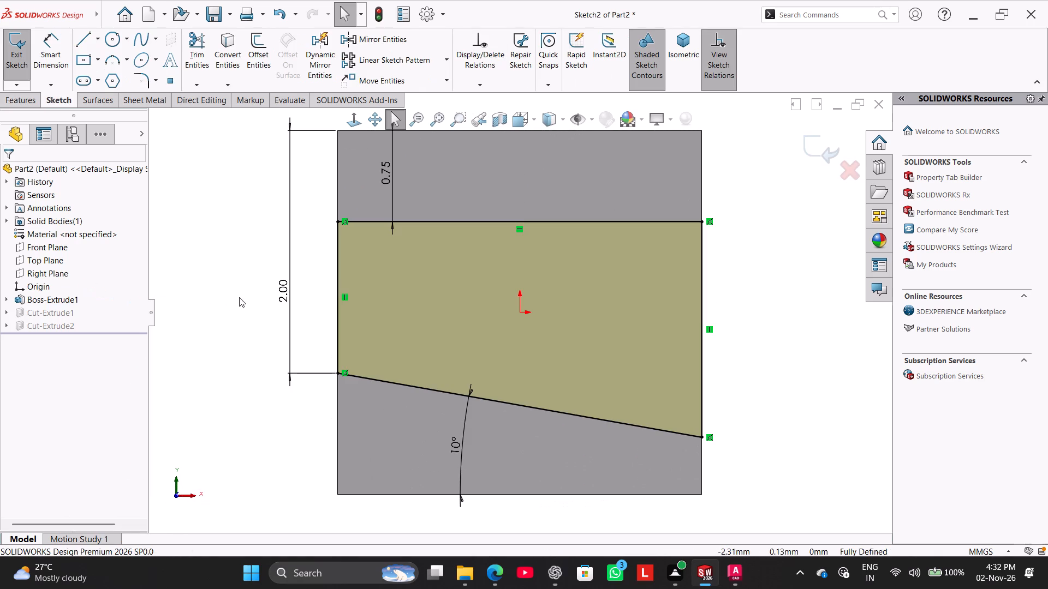
click(225, 292)
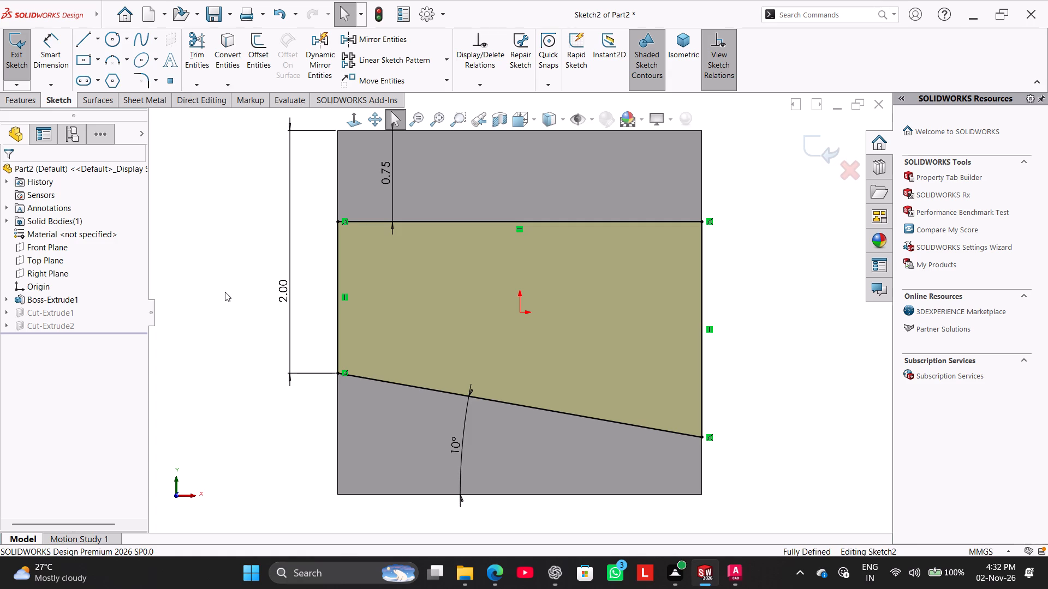
right_click(287, 293)
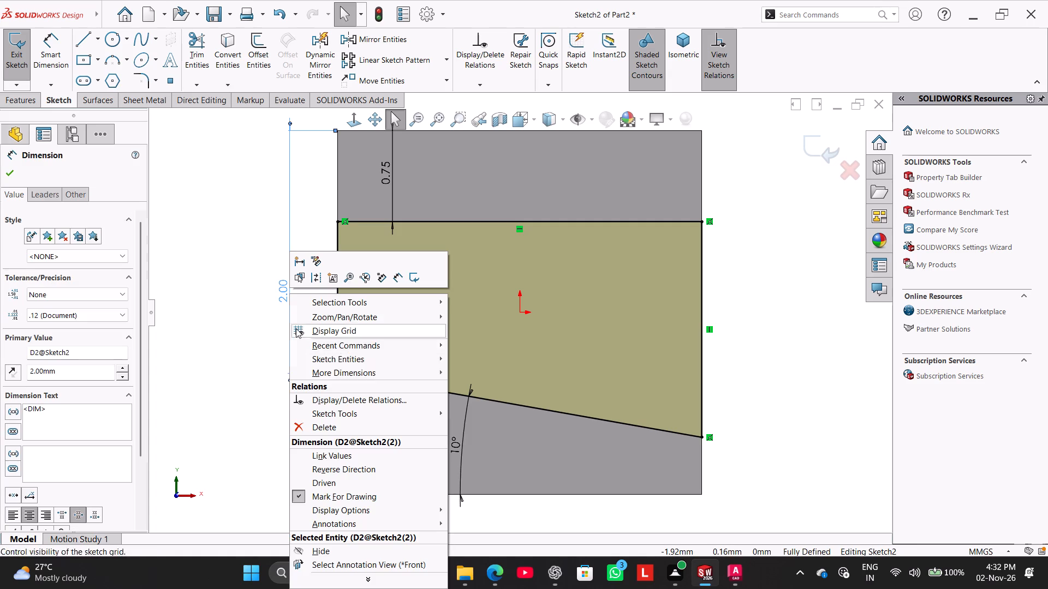
click(321, 425)
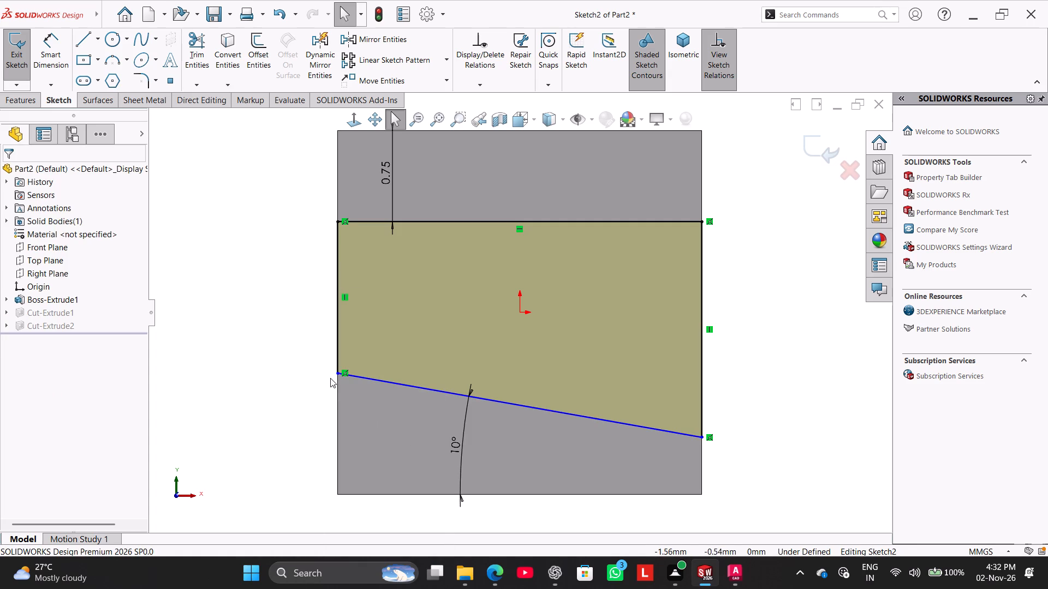
Raise the first cut's sloped line and dimension its right endpoint 1 mm above the block's bottom-right corner.
drag(336, 373, 337, 346)
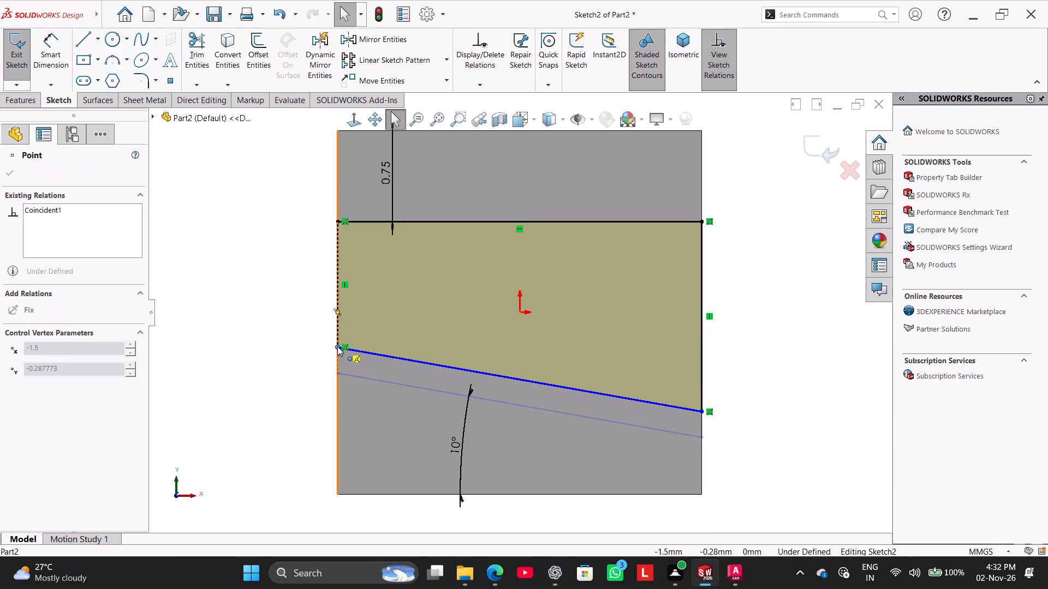
drag(337, 346, 337, 346)
click(288, 313)
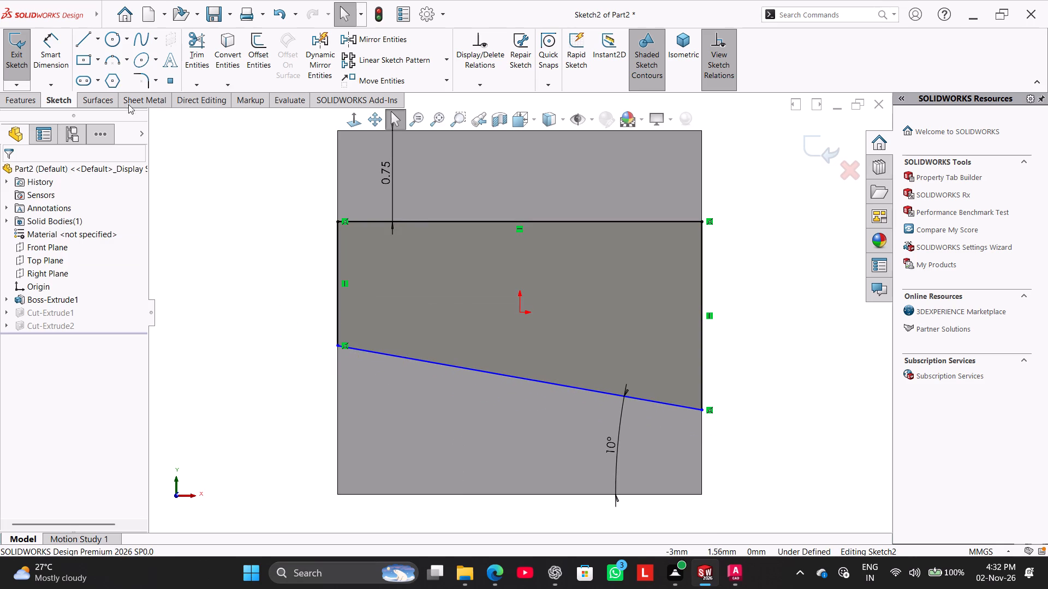
click(39, 51)
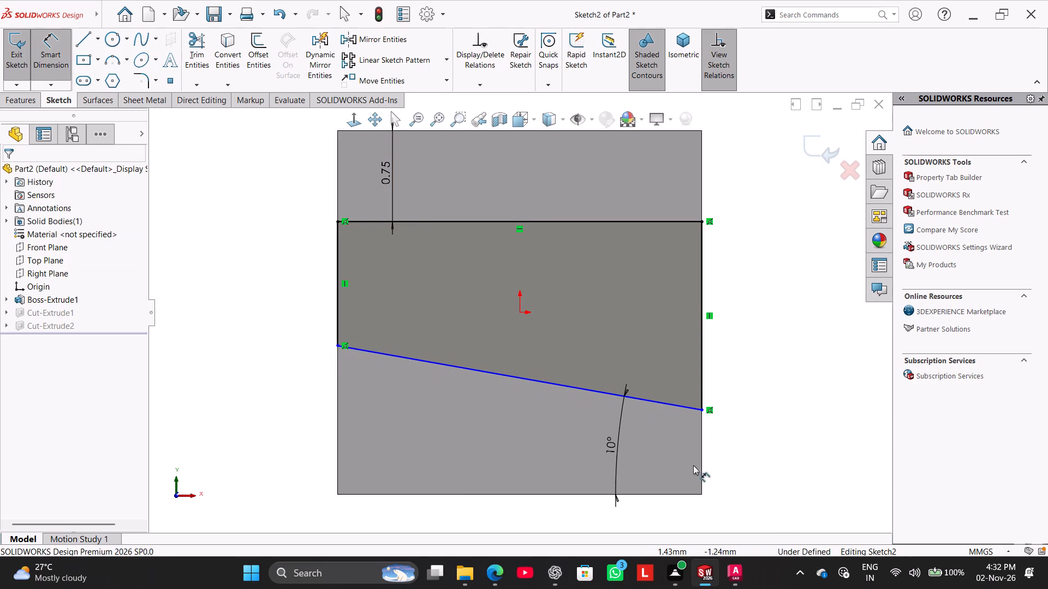
click(702, 494)
click(700, 411)
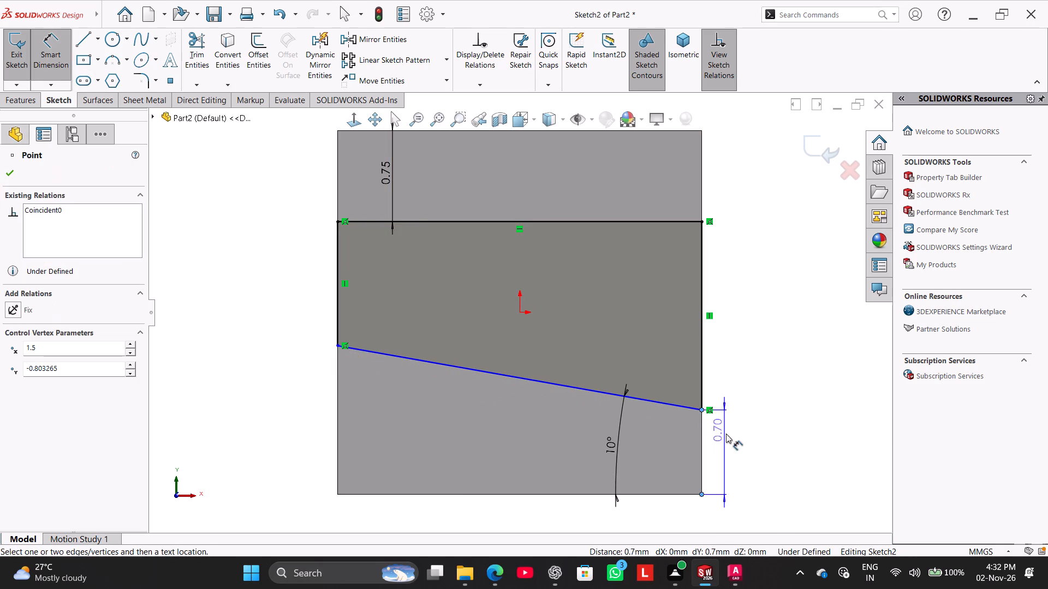
click(728, 440)
key(1)
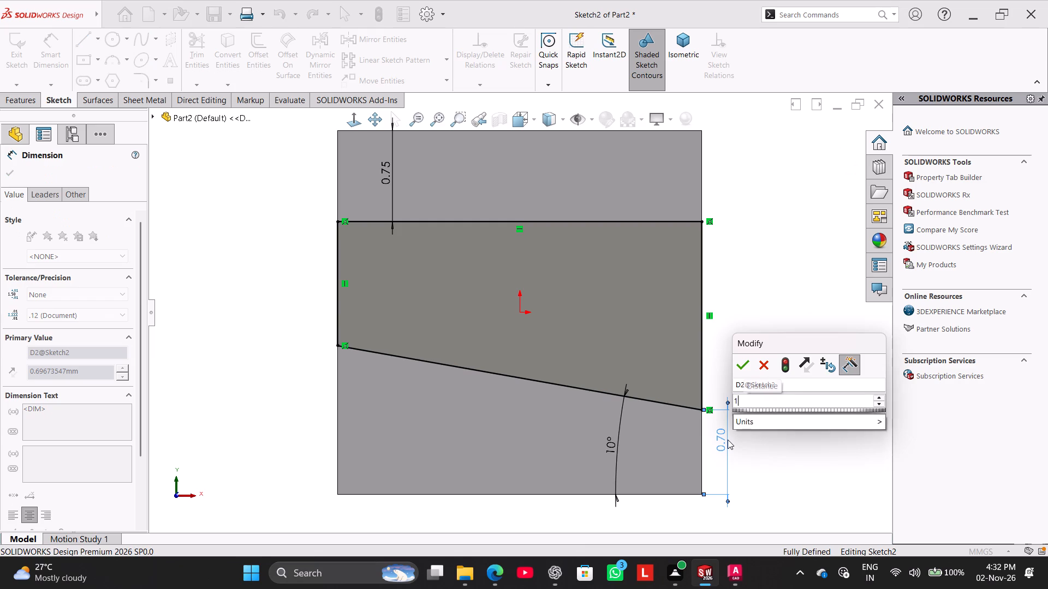
key(Return)
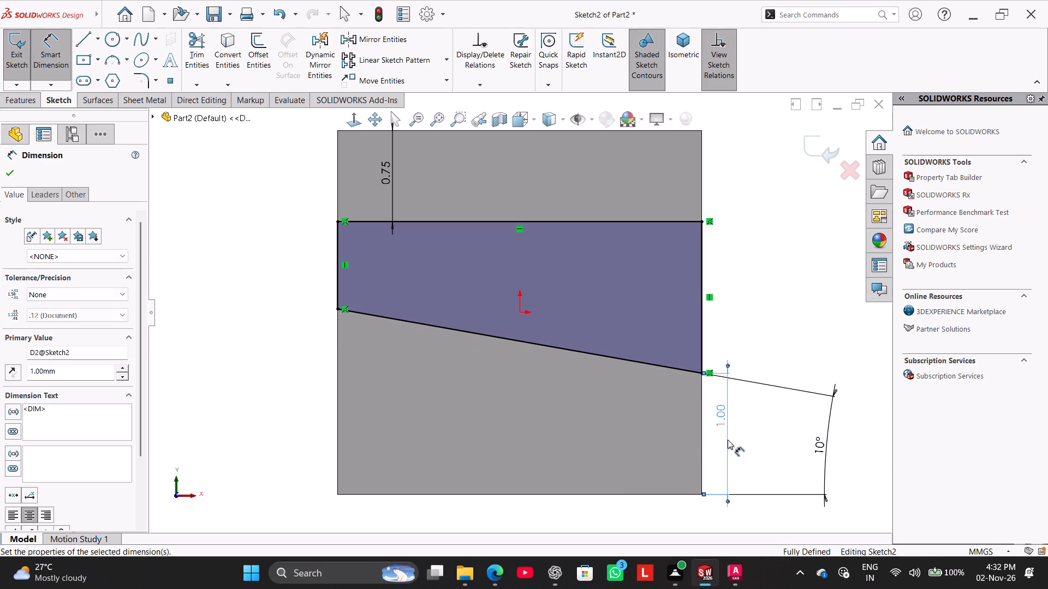
right_click(771, 312)
click(806, 347)
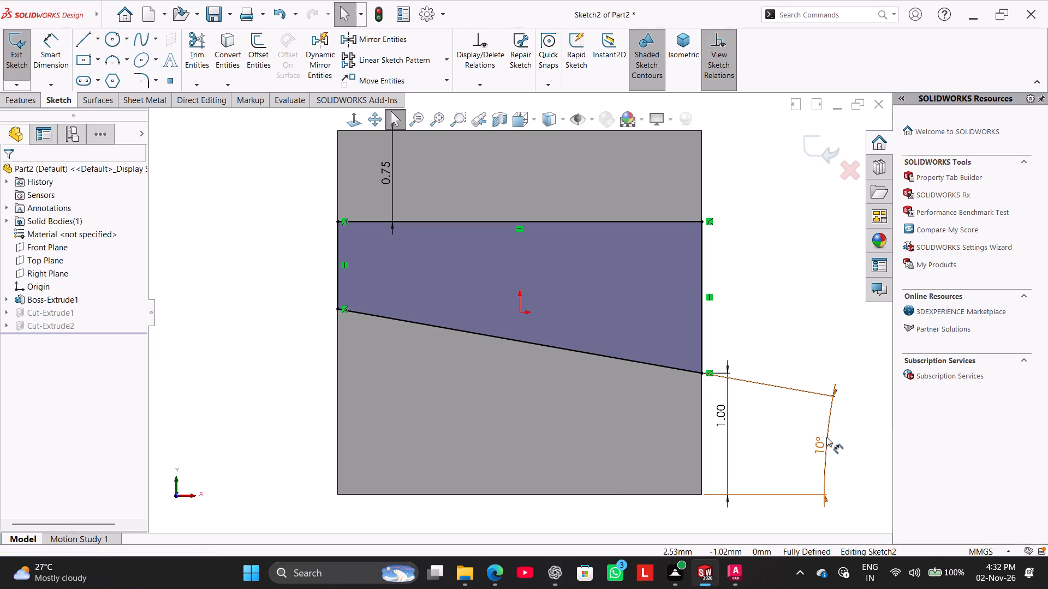
Reposition the 10° dimension beneath the sloped line and exit the first cut's sketch to an isometric view.
drag(824, 446, 449, 409)
click(270, 316)
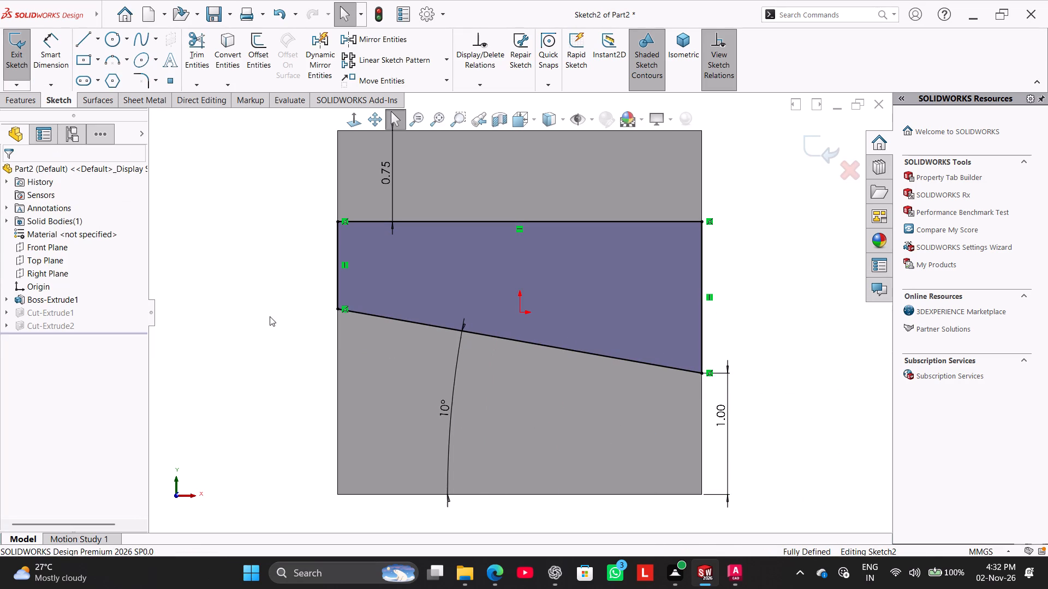
click(18, 64)
right_drag(222, 321, 260, 279)
click(243, 278)
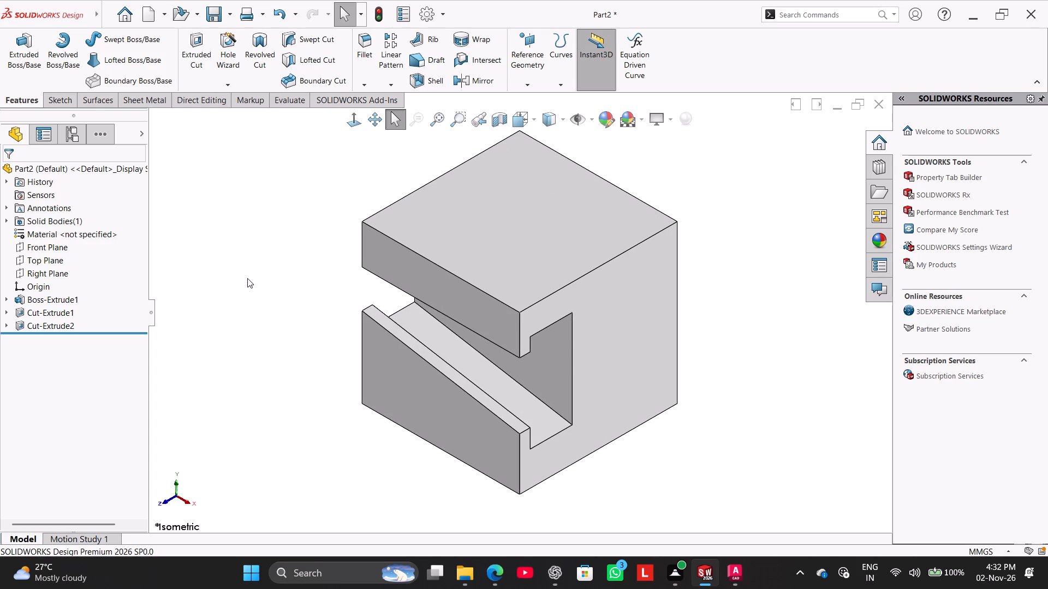
Open the undercut's sketch to check its profile against the revised first cut, and return to the isometric view.
right_click(66, 325)
click(94, 293)
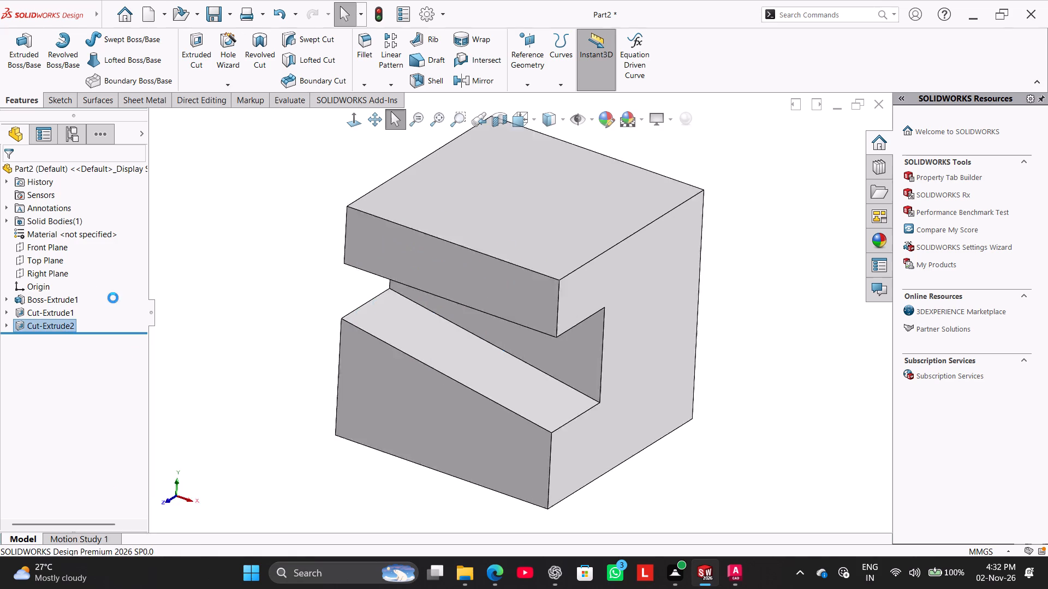
click(233, 276)
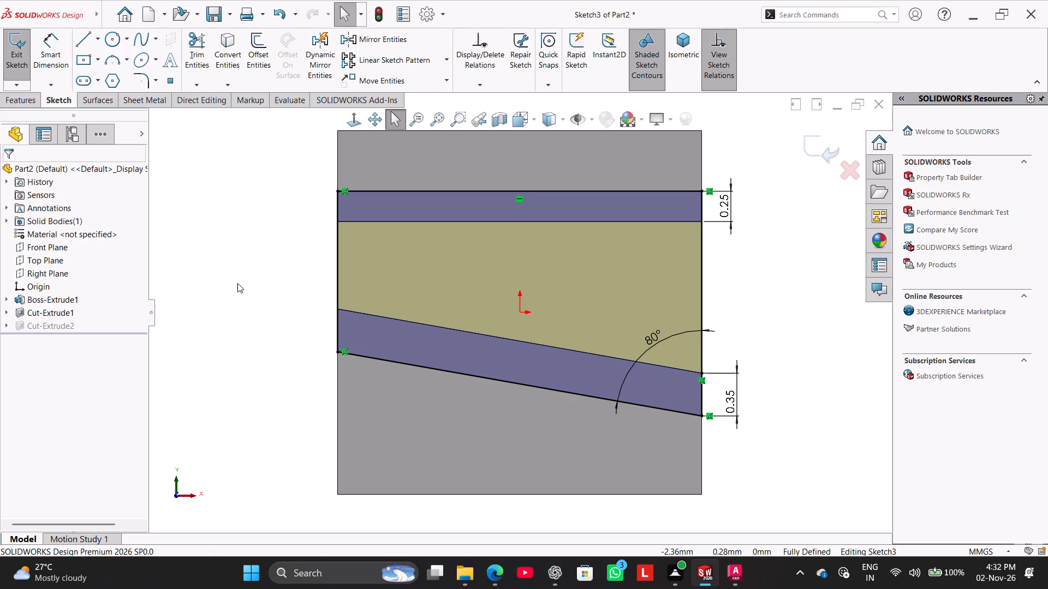
click(17, 67)
right_drag(180, 255, 247, 205)
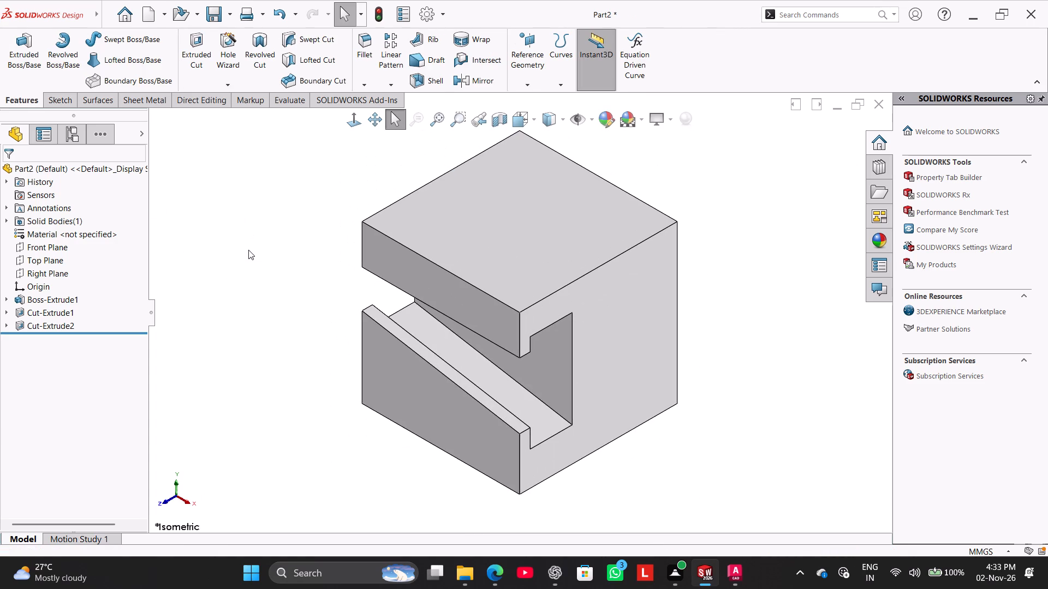
In the first cut's sketch, set the height of the sloped line's right endpoint to 0.8 mm and rebuild the part.
right_click(54, 315)
click(79, 283)
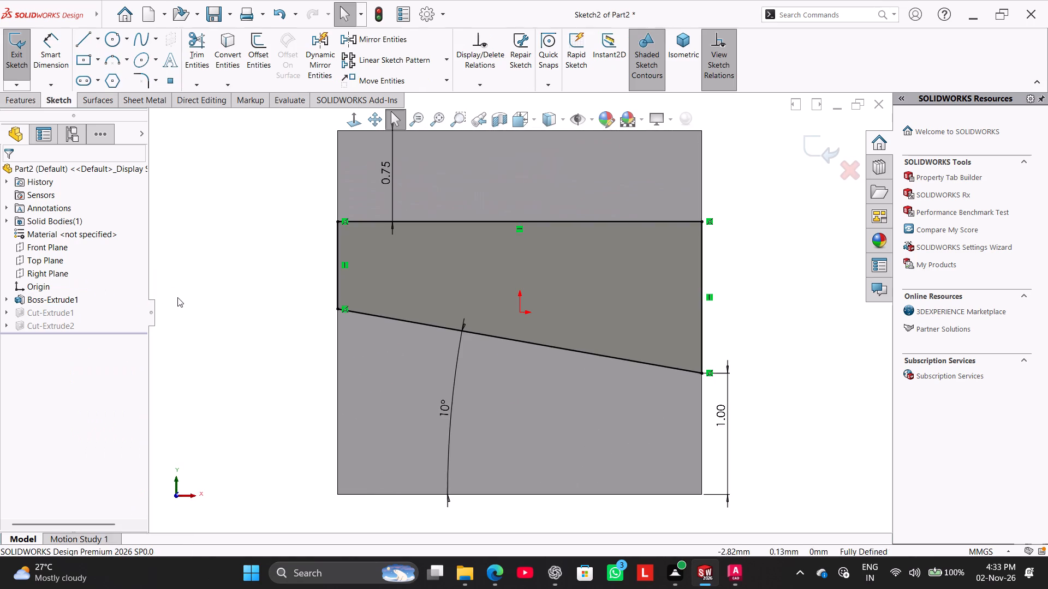
double_click(719, 414)
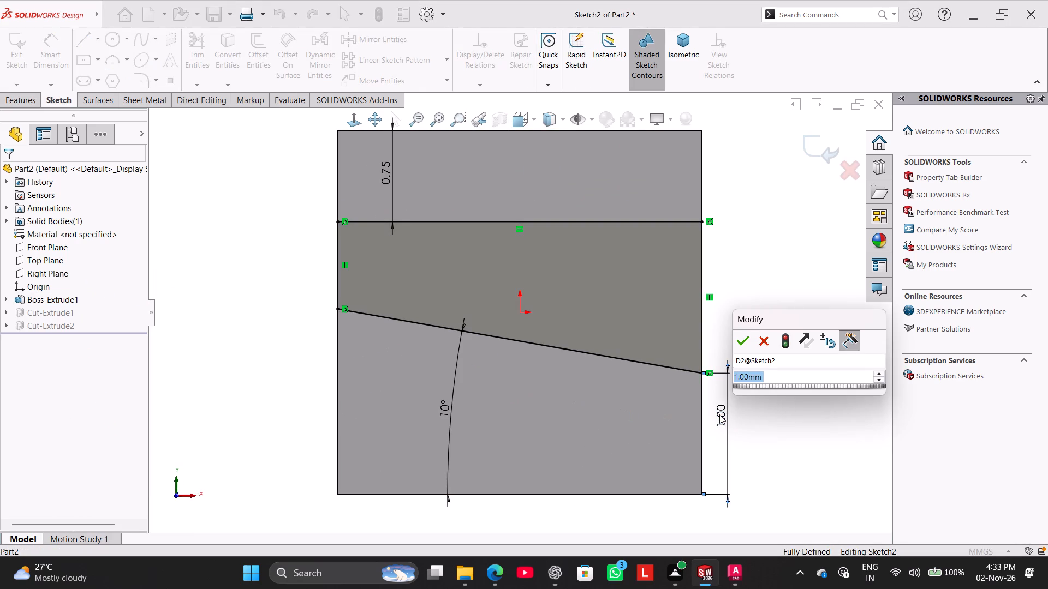
text(0.8)
key(Return)
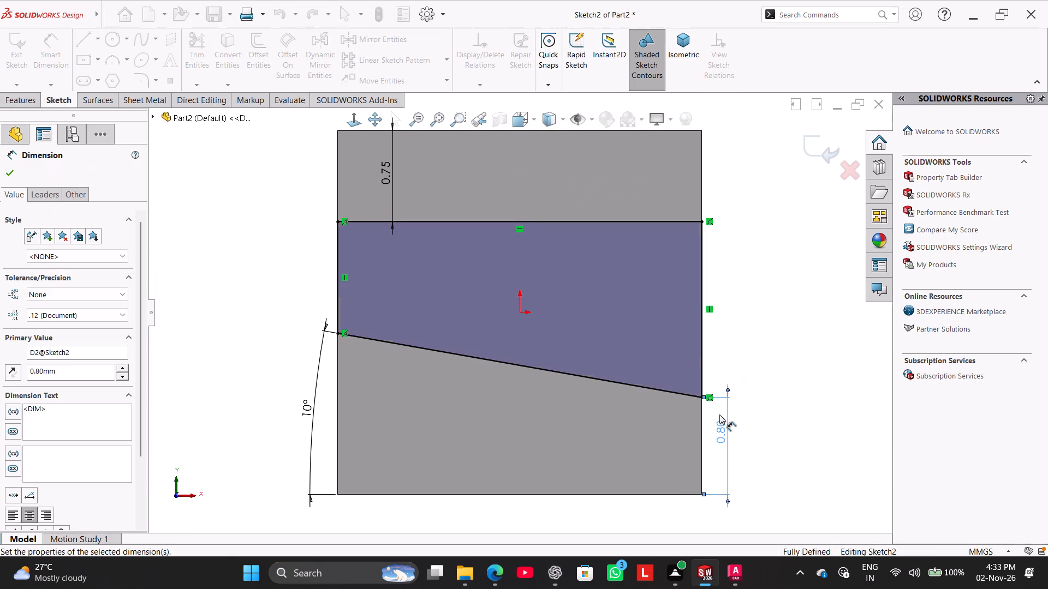
click(19, 52)
right_drag(194, 268, 217, 236)
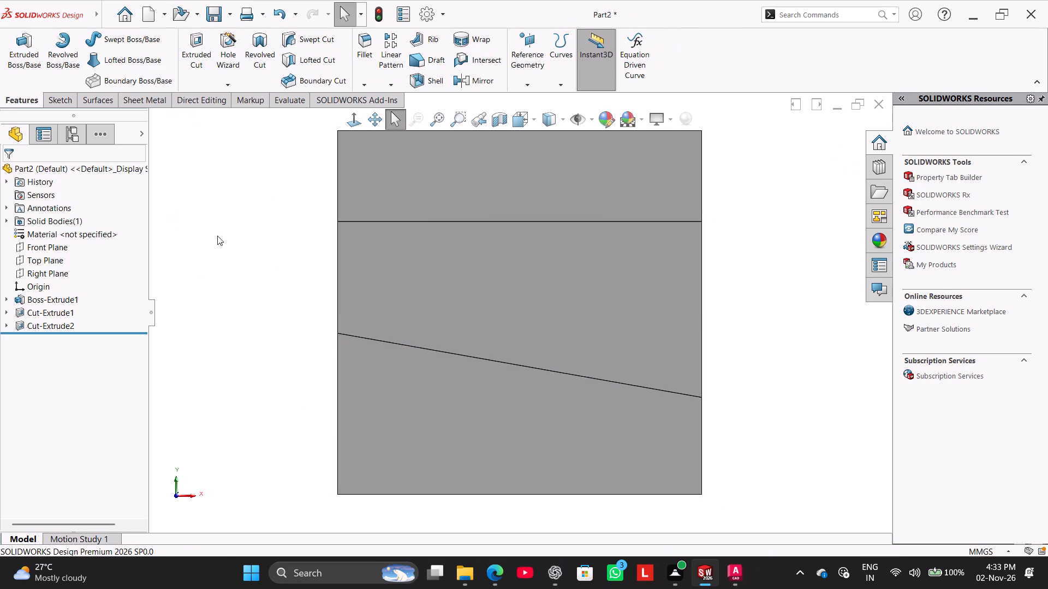
right_drag(217, 236, 288, 176)
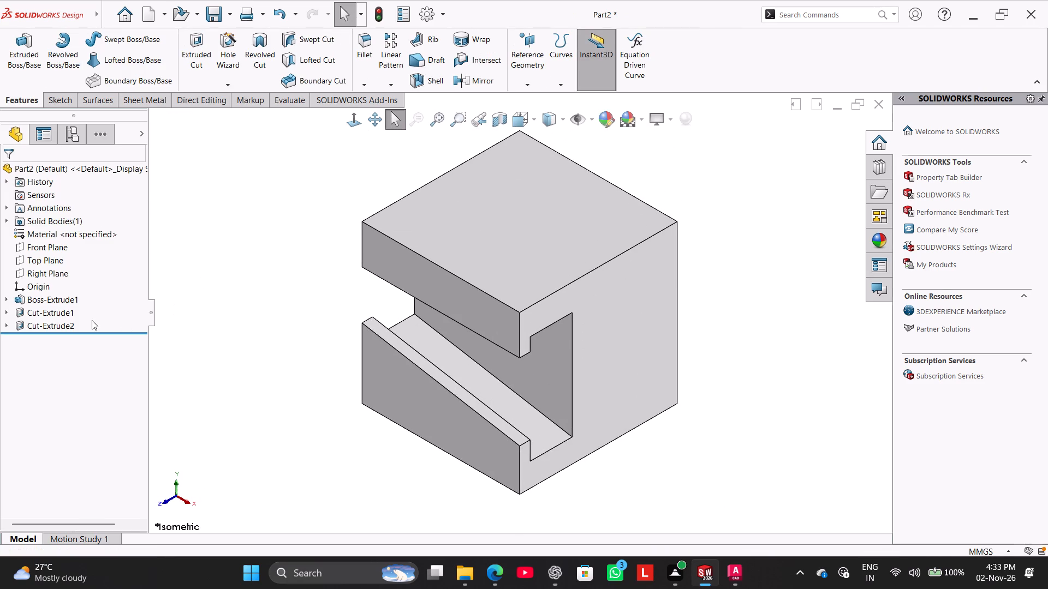
Set the first cut's blind extrusion depth to 1.2 mm.
right_click(55, 309)
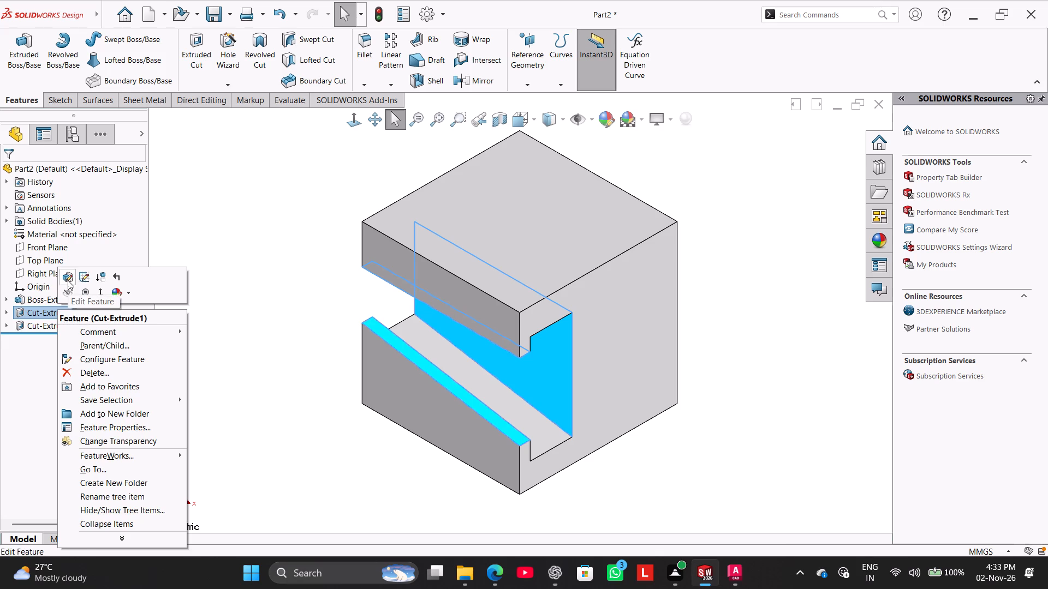
click(68, 280)
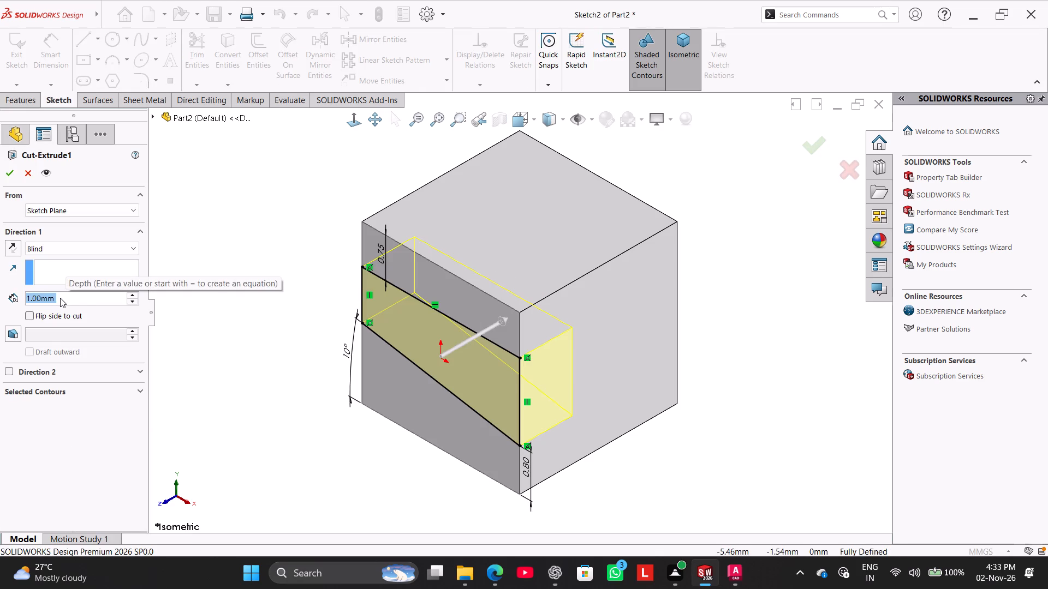
text(1.2)
key(Return)
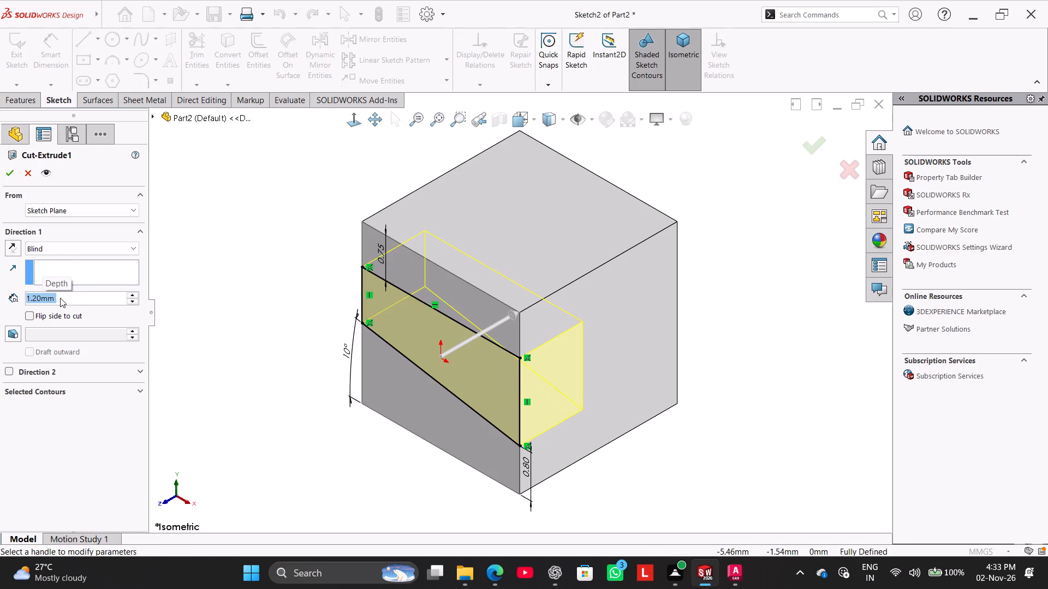
click(8, 173)
click(165, 210)
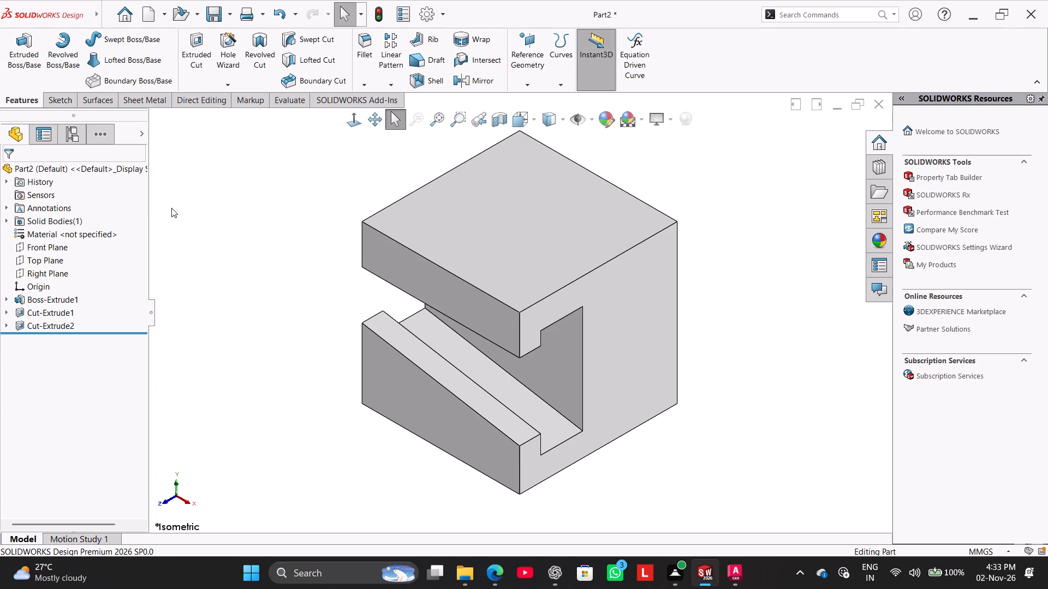
right_drag(211, 263, 328, 171)
Fillet the block's six outer vertical edges, including both front edges above and below the slot, with a 0.125 mm radius.
click(370, 39)
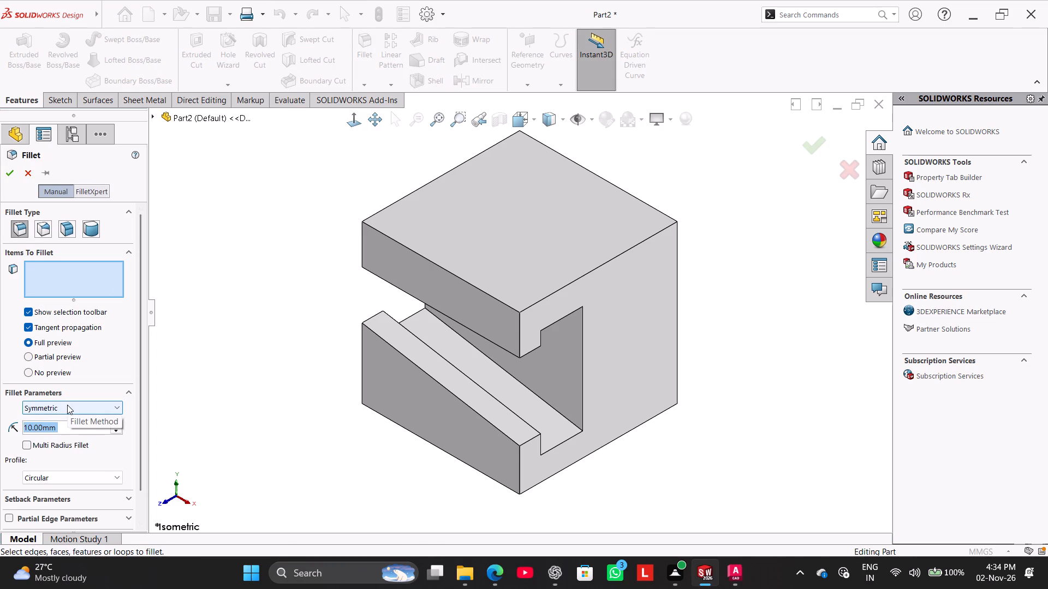
text(.125)
key(Return)
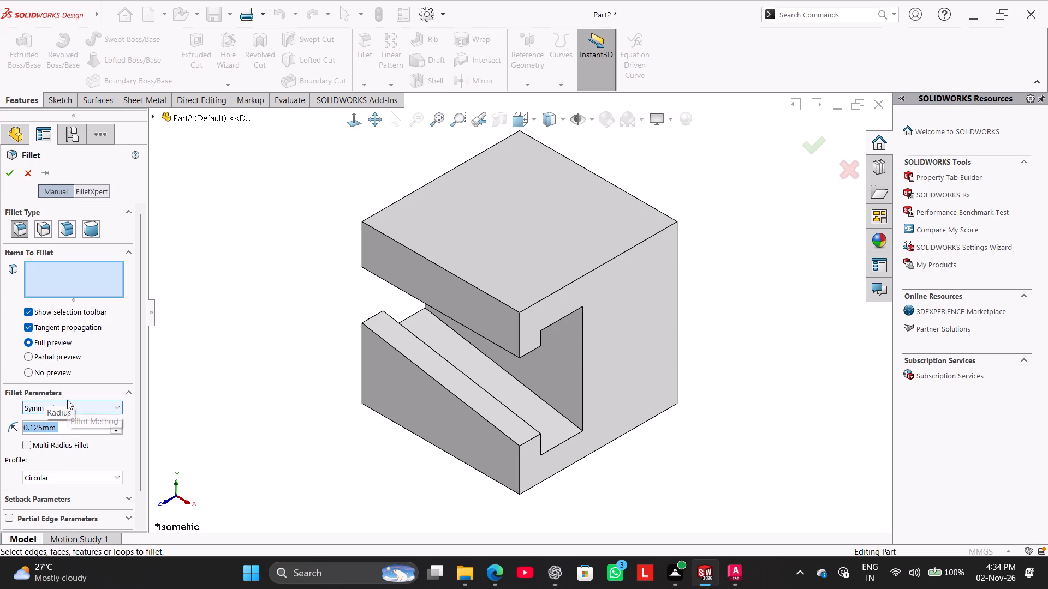
click(521, 458)
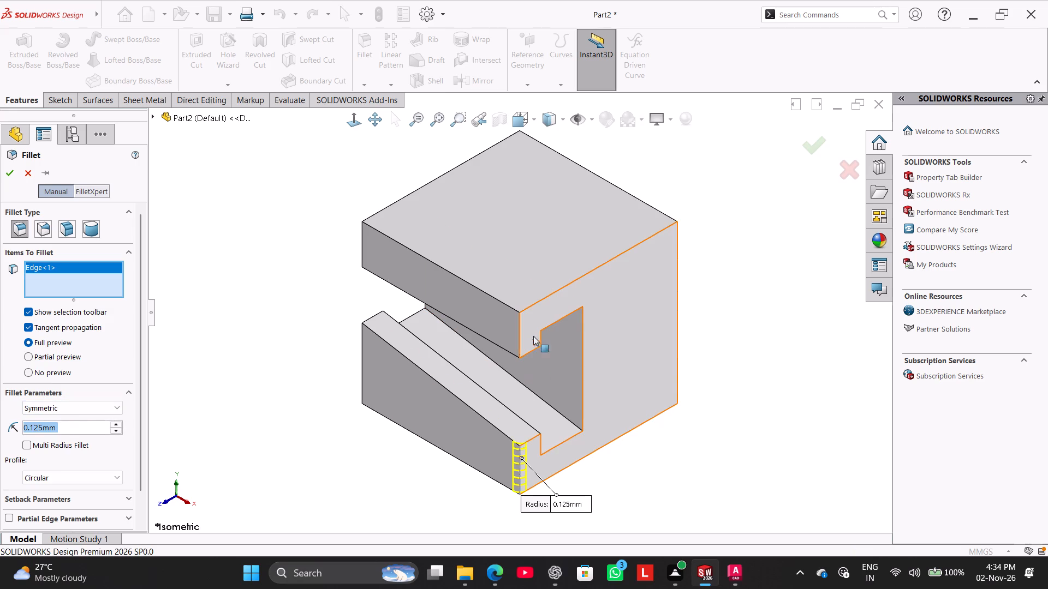
click(518, 327)
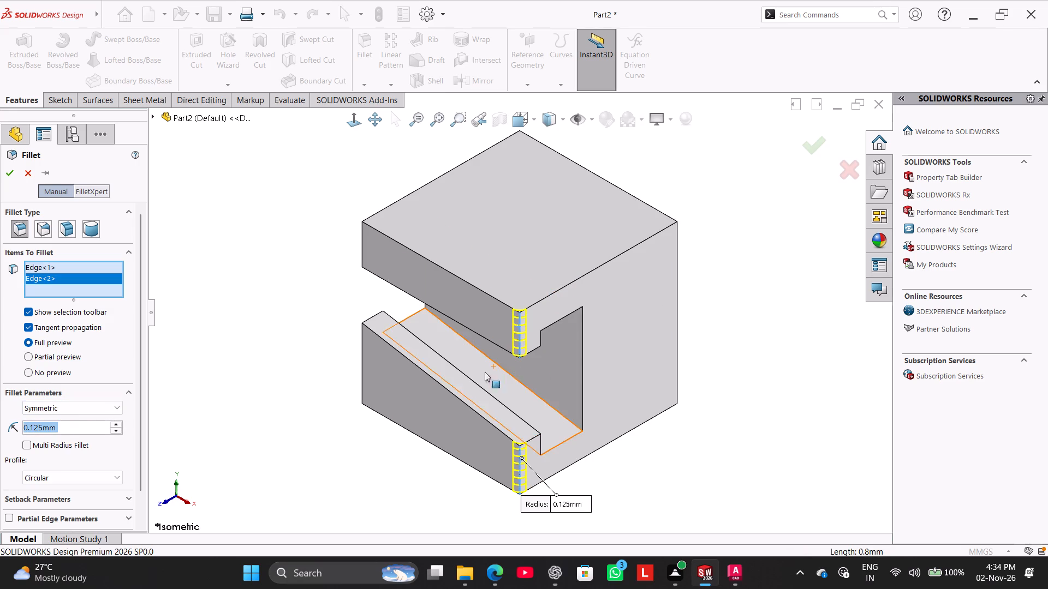
click(362, 362)
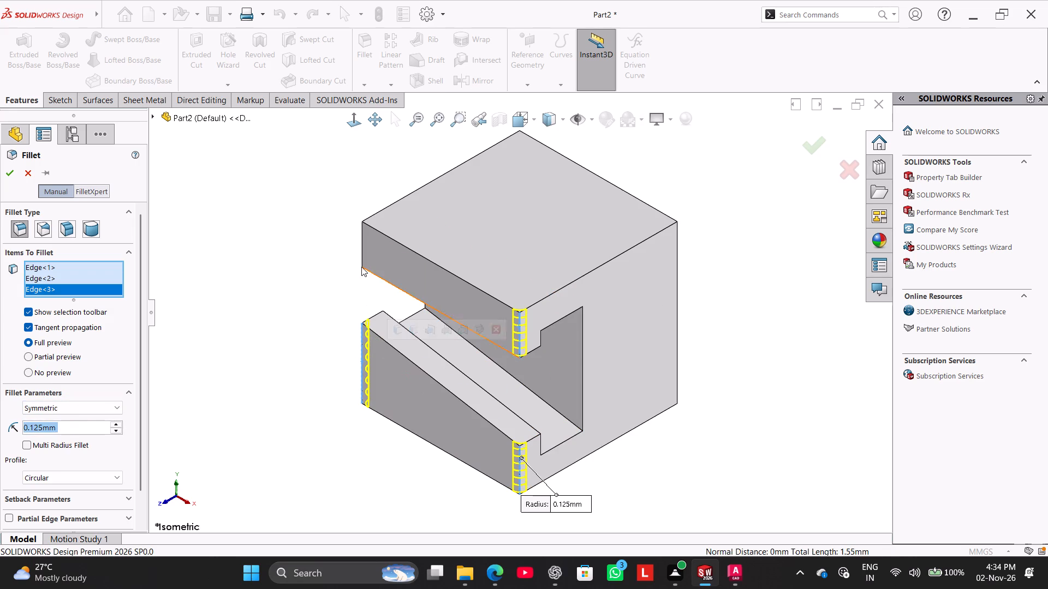
click(362, 259)
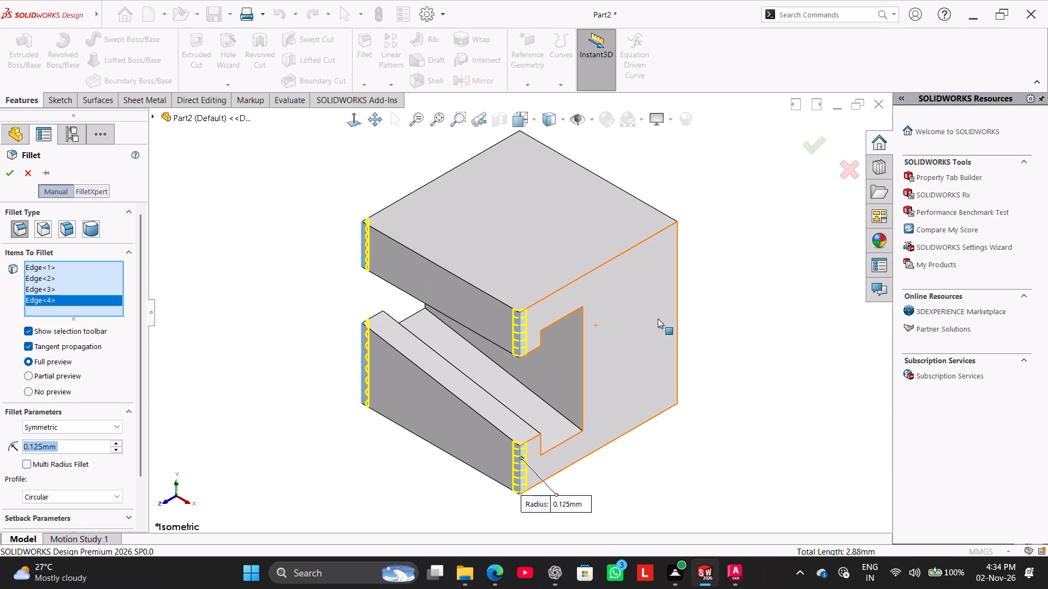
click(678, 336)
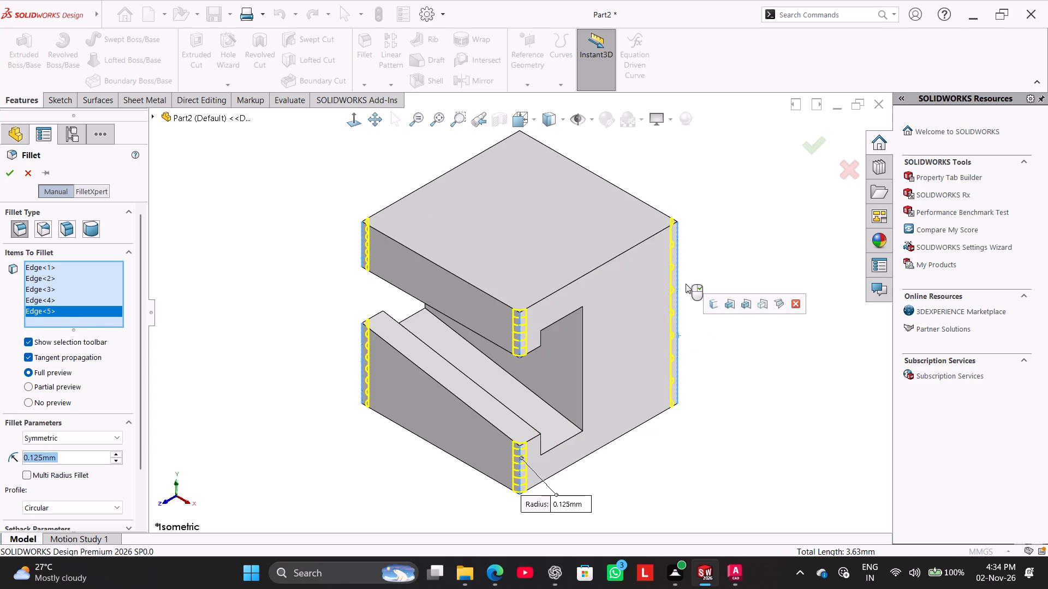
middle_drag(623, 140, 609, 255)
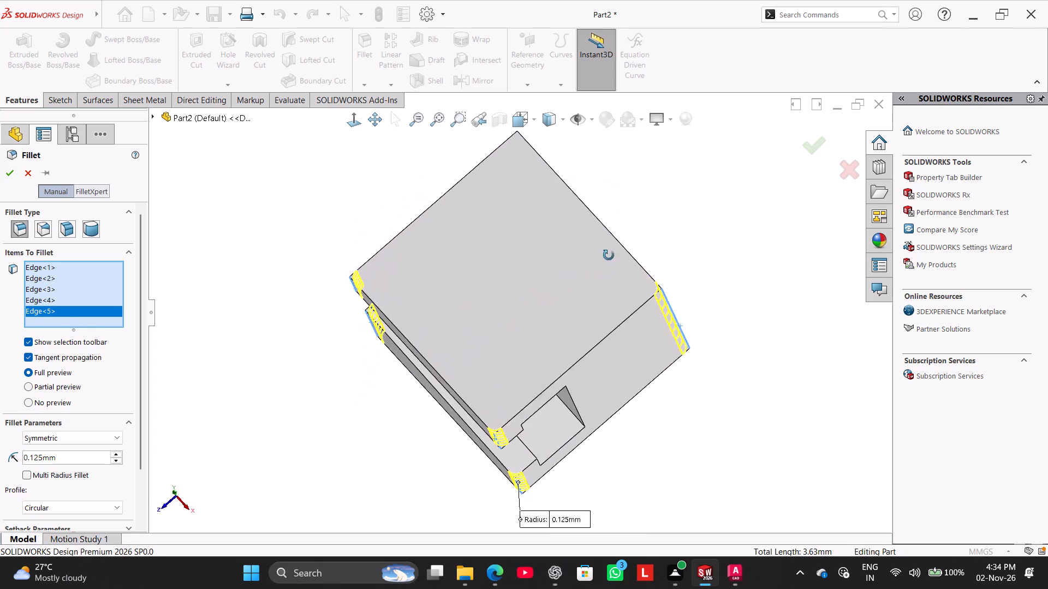
middle_drag(609, 255, 582, 357)
click(521, 182)
right_drag(303, 379, 380, 273)
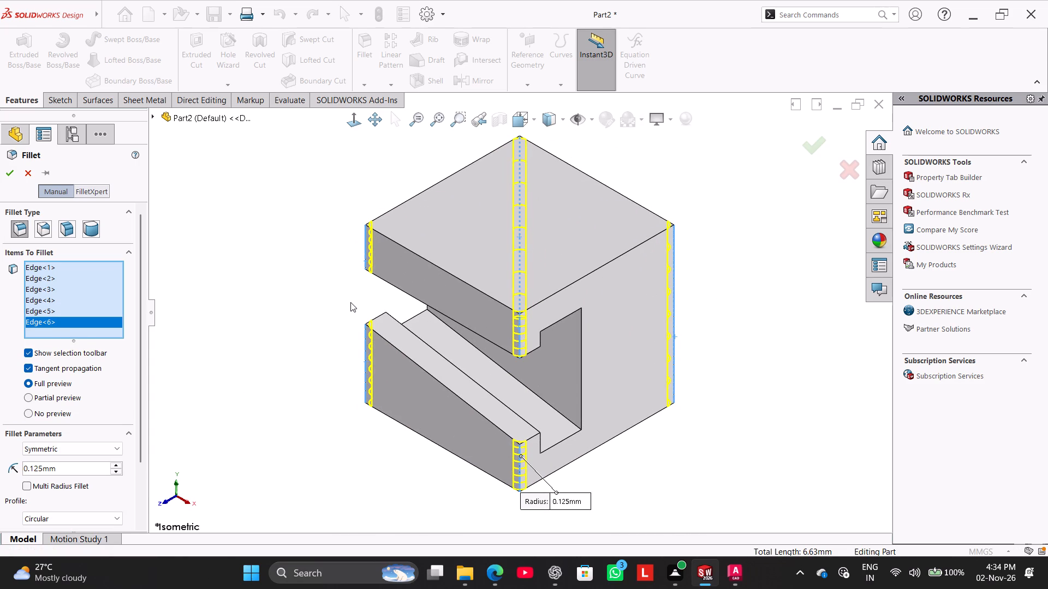
click(10, 168)
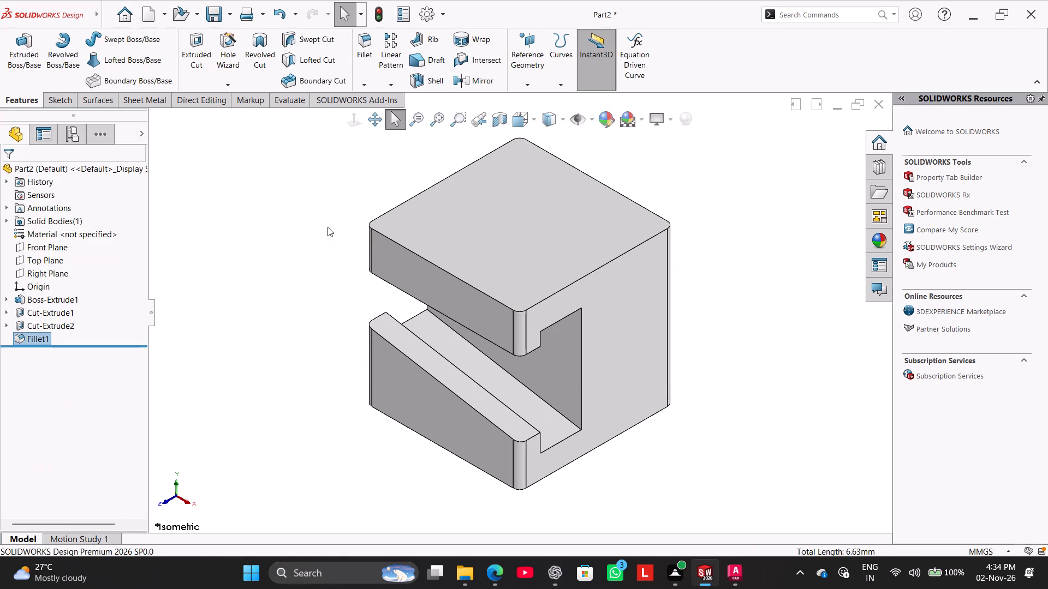
Start a sketch on the block's top face and draw three circles: rear-centre about 0.38 mm radius, front-right about 0.33 mm, front-left about 0.29 mm.
click(522, 202)
click(579, 169)
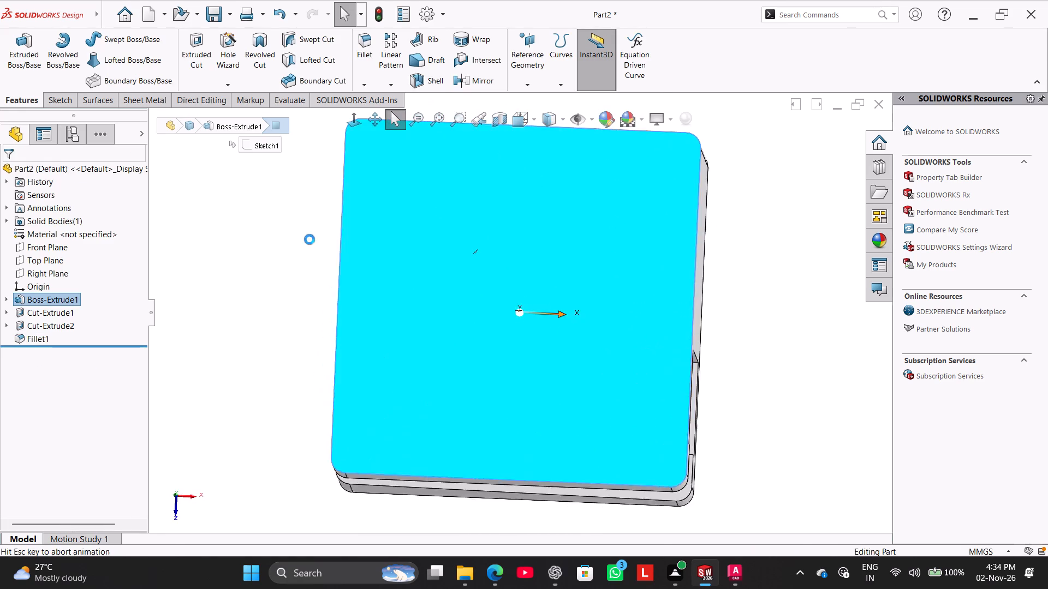
click(297, 226)
click(108, 37)
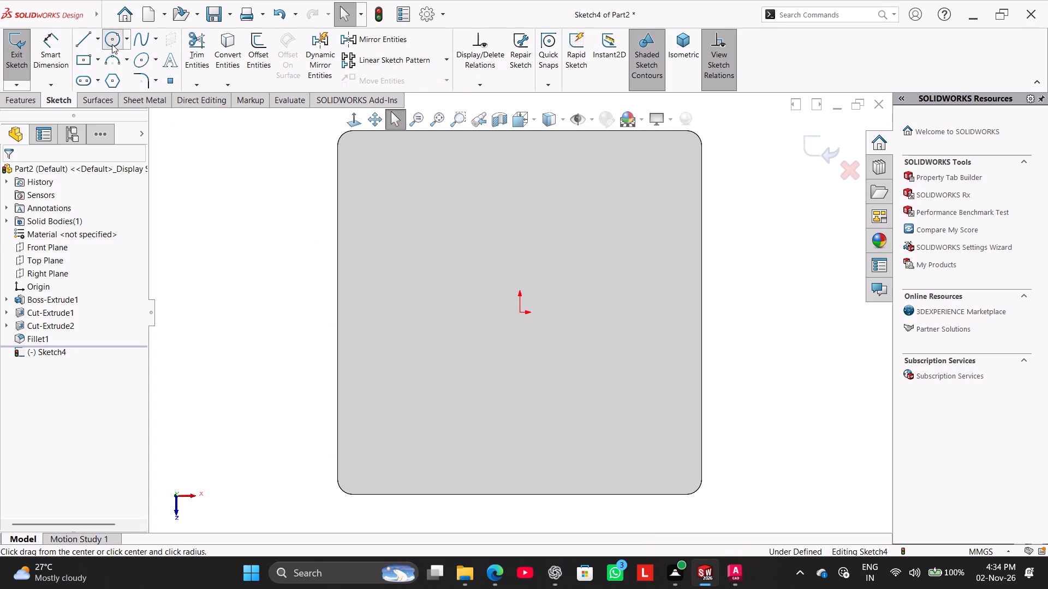
click(531, 203)
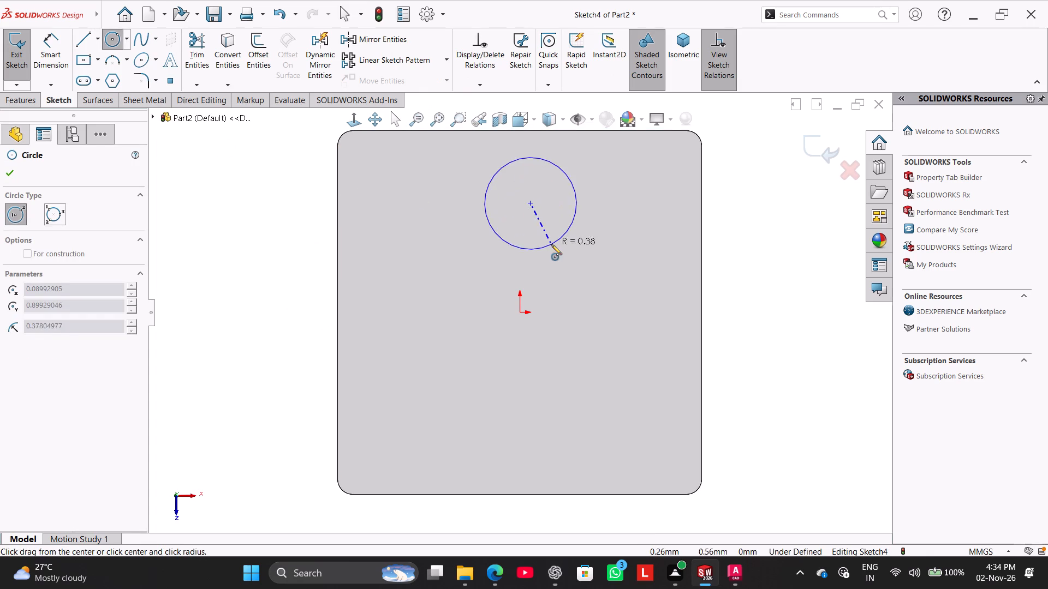
click(551, 244)
click(592, 392)
click(616, 425)
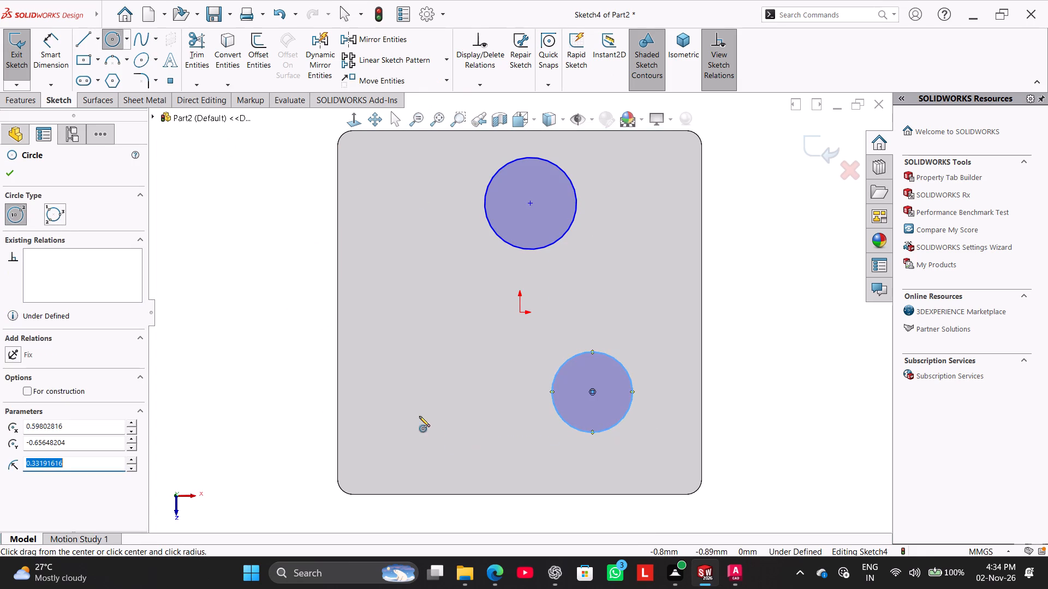
click(407, 389)
click(433, 415)
right_click(273, 253)
click(283, 263)
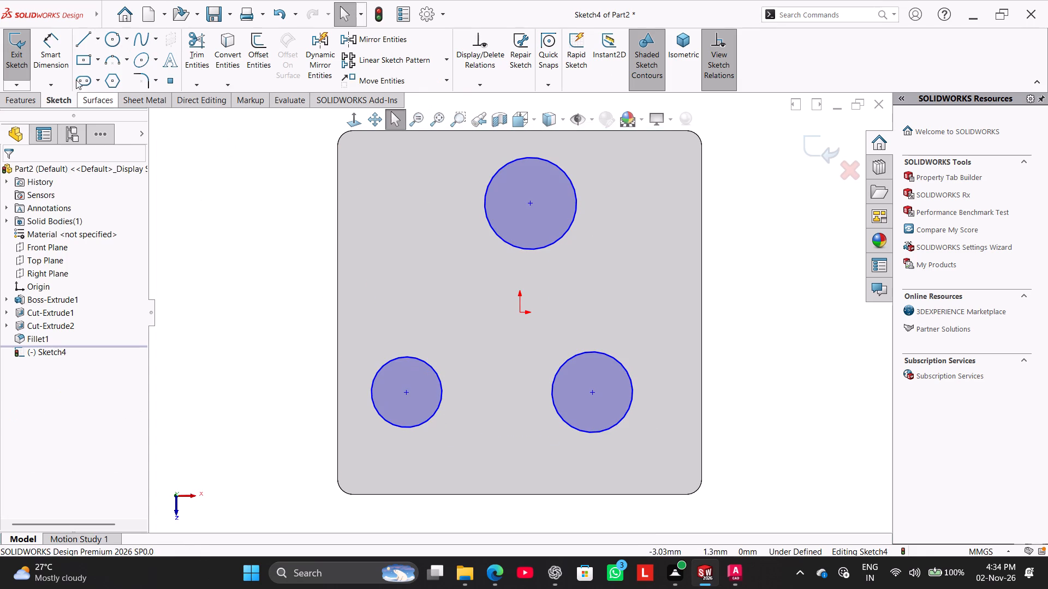
Dimension the centres of the two front circles 0.75 mm from the block's left and right side edges respectively.
click(50, 53)
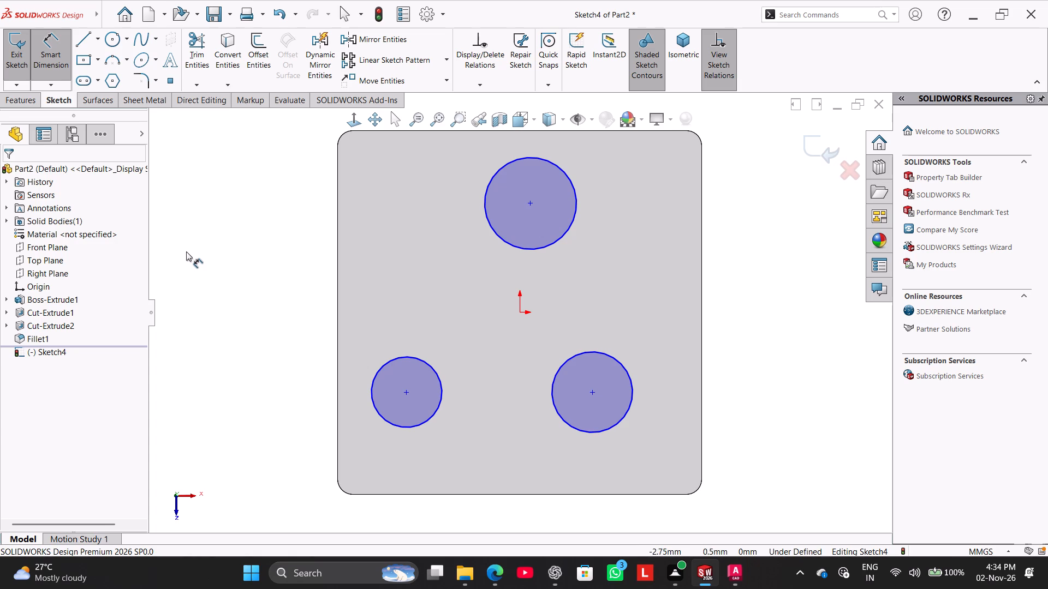
click(406, 391)
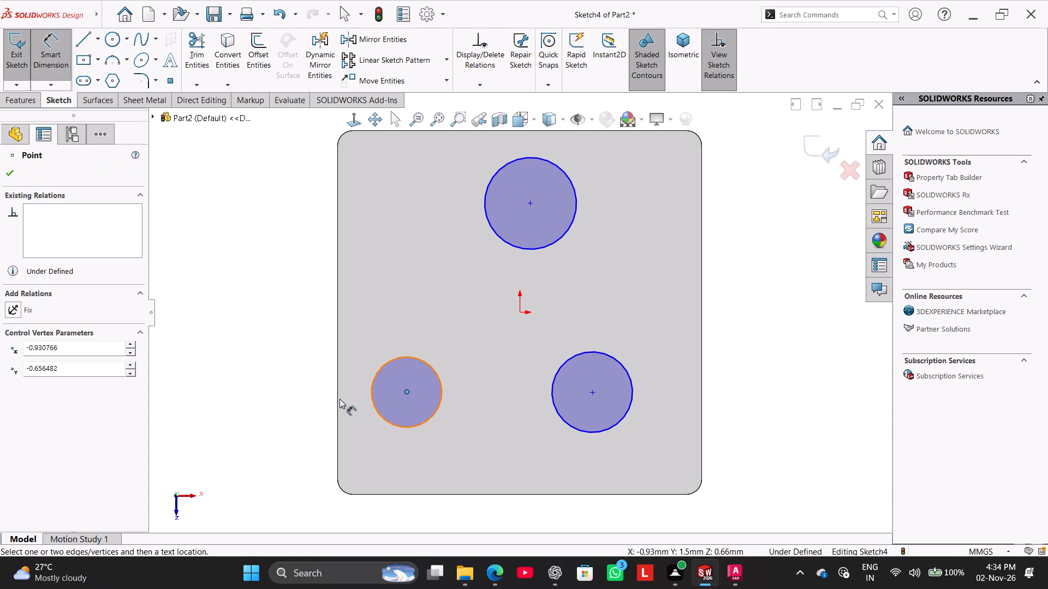
click(337, 397)
click(364, 442)
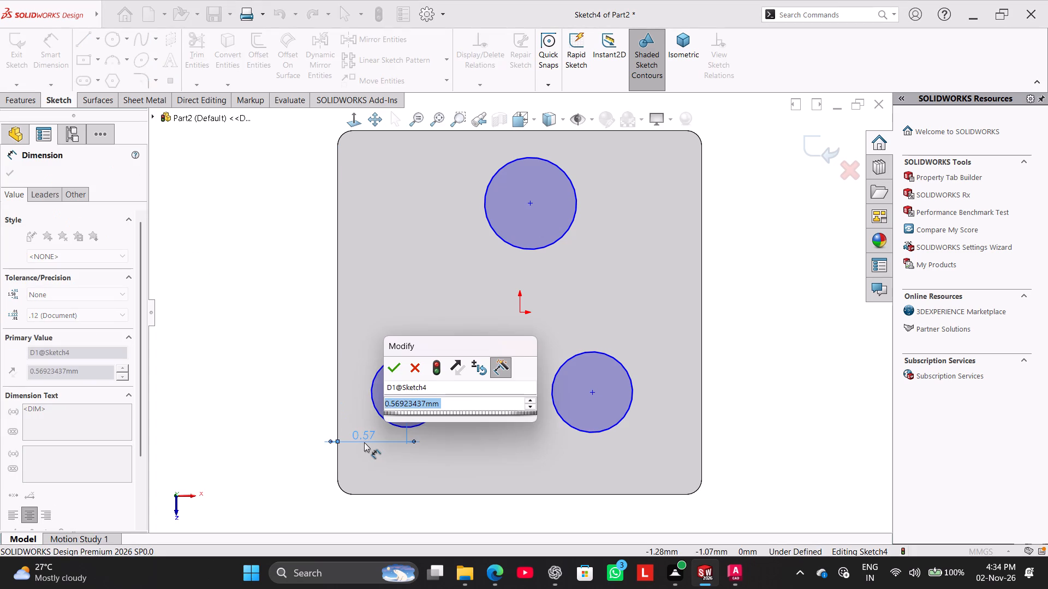
text(.75)
key(Return)
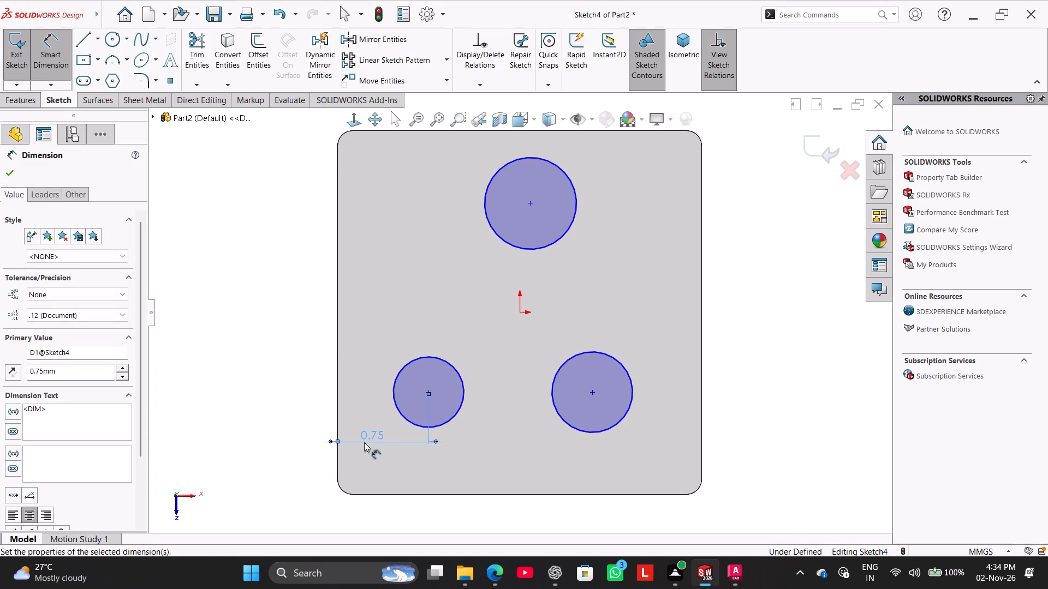
click(594, 390)
click(701, 422)
click(668, 455)
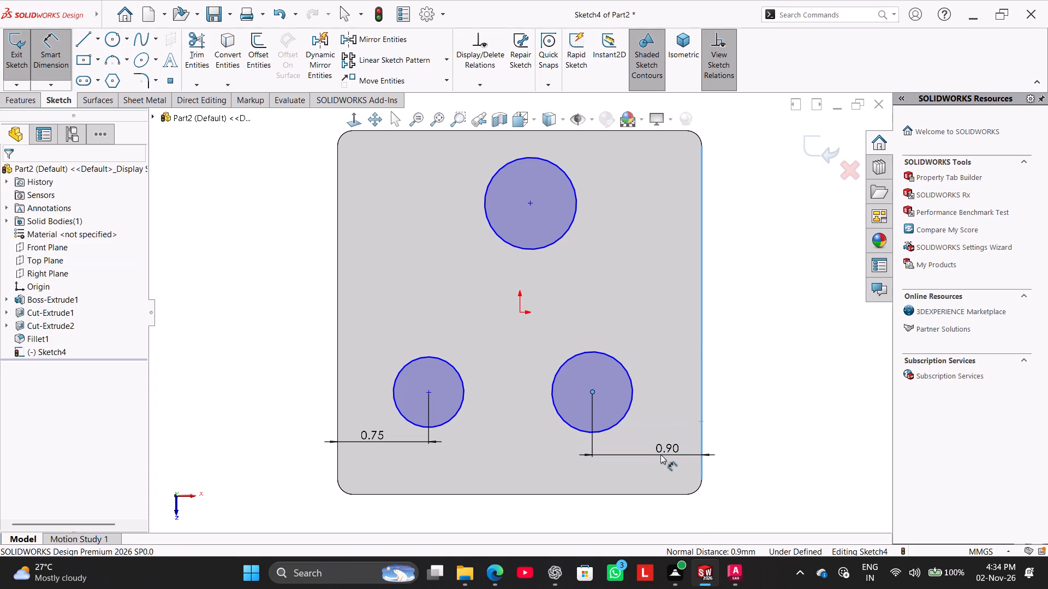
text(.75)
key(Return)
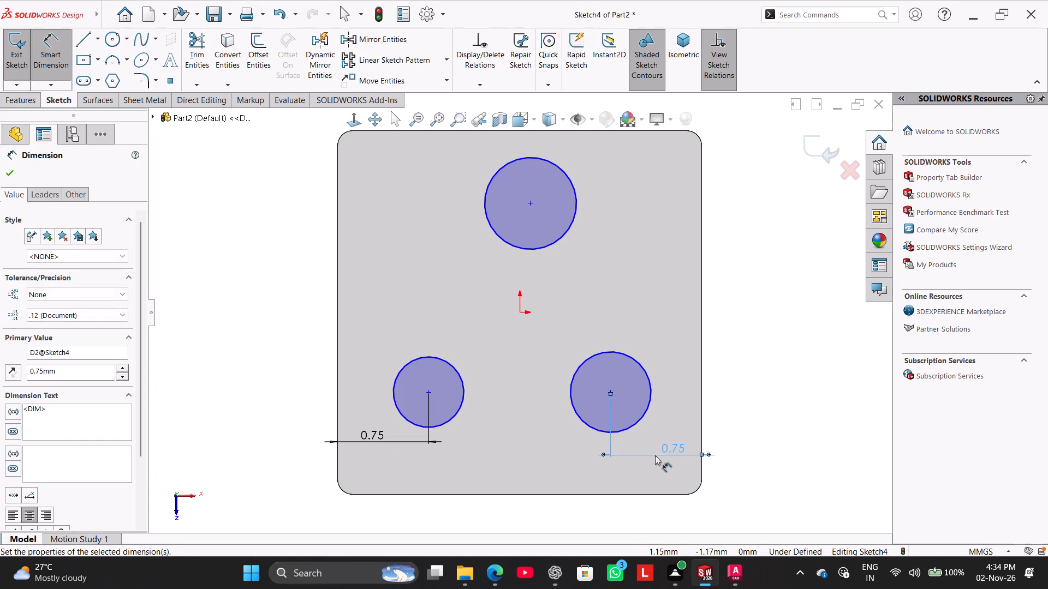
Dimension the front-left circle's centre 0.80 mm from the front edge of the top face.
click(428, 392)
click(508, 495)
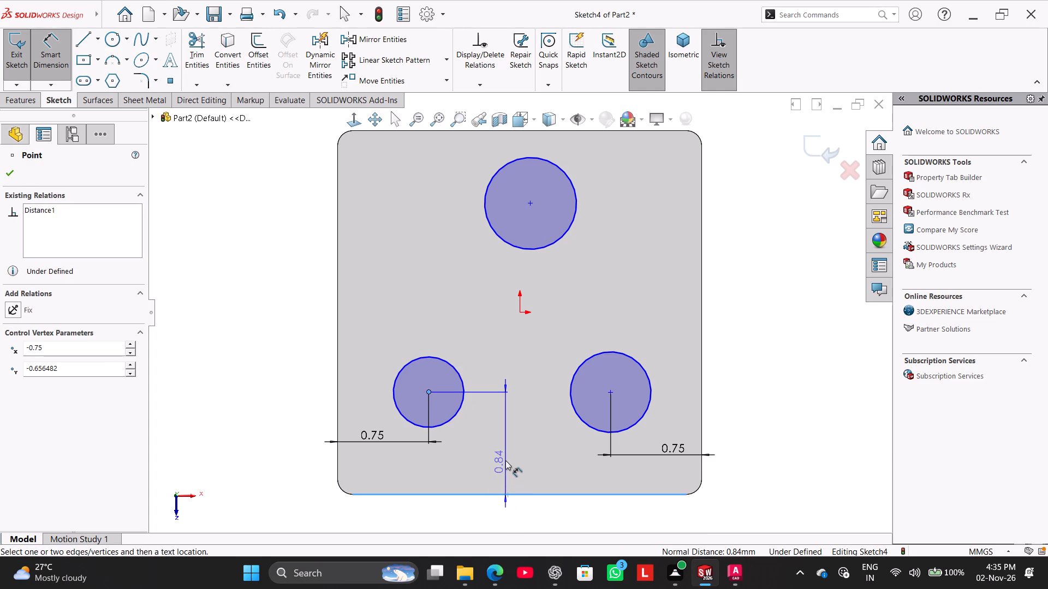
click(505, 455)
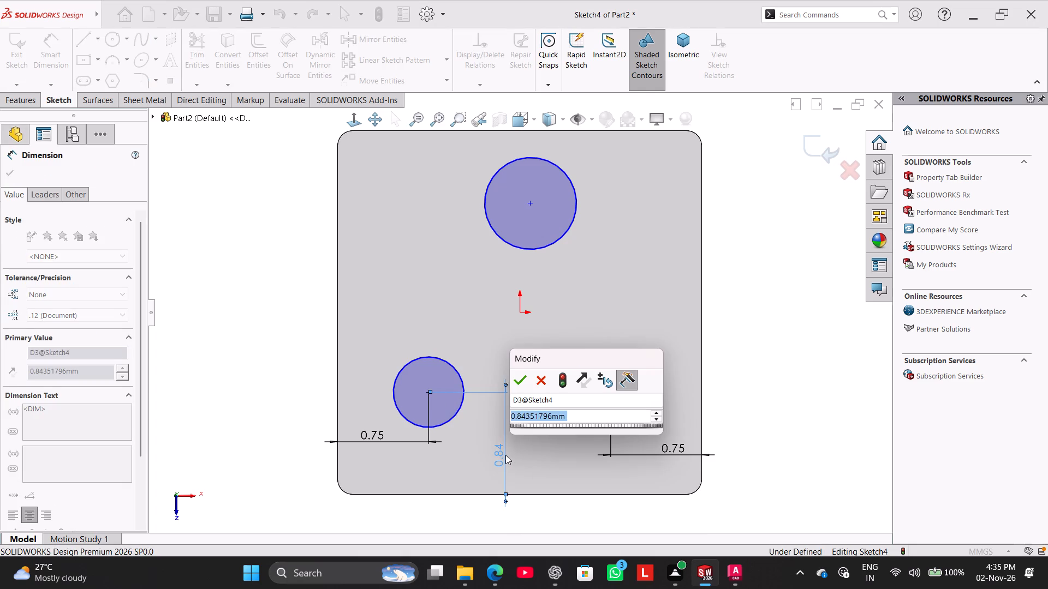
text(.80)
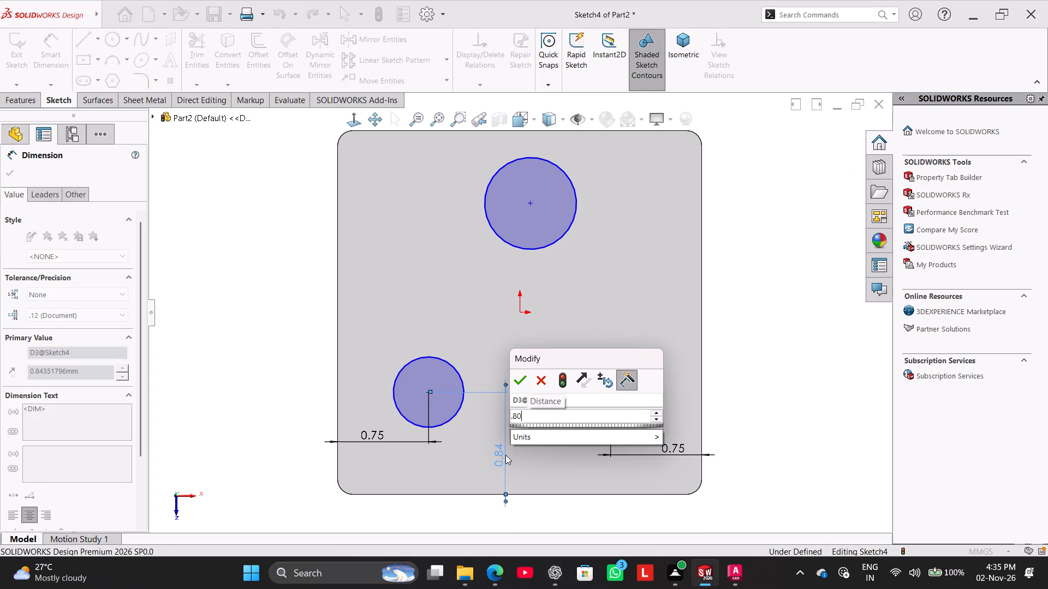
key(Return)
right_click(594, 334)
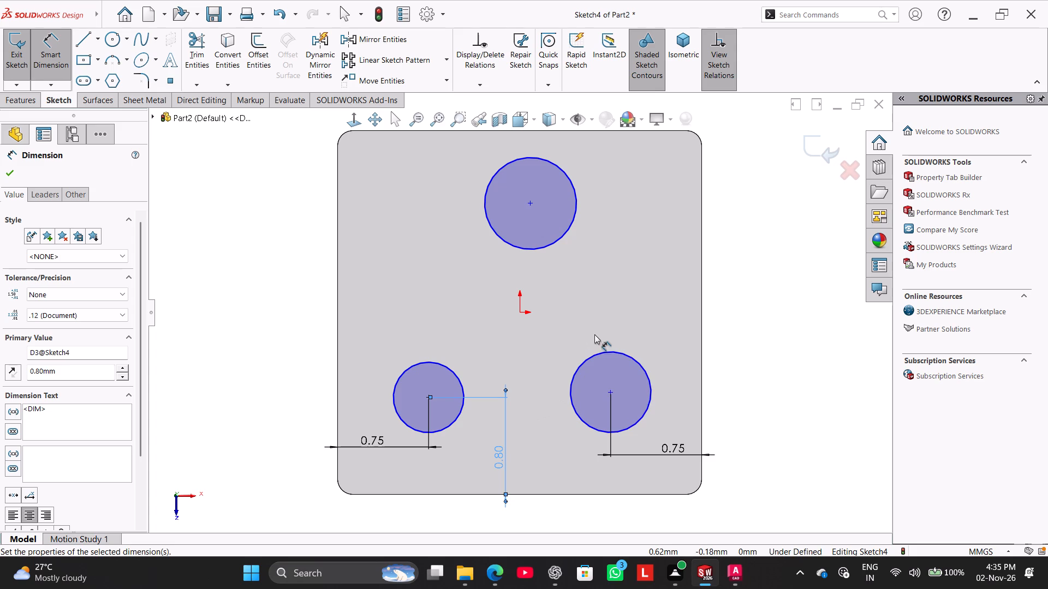
click(639, 370)
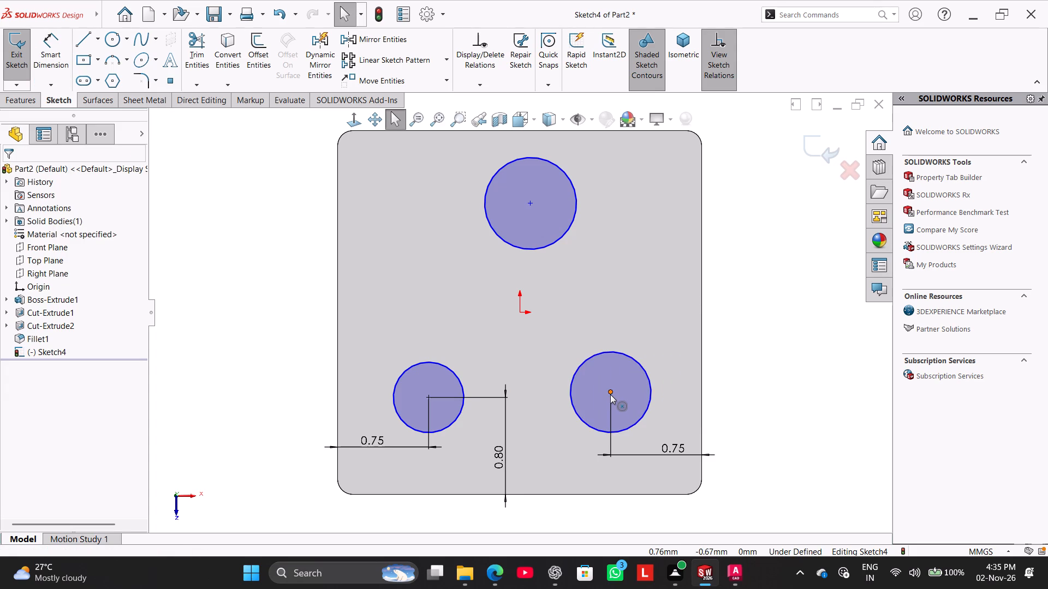
Add a horizontal relation between the centre points of the two front circles.
ctrl+click(609, 394)
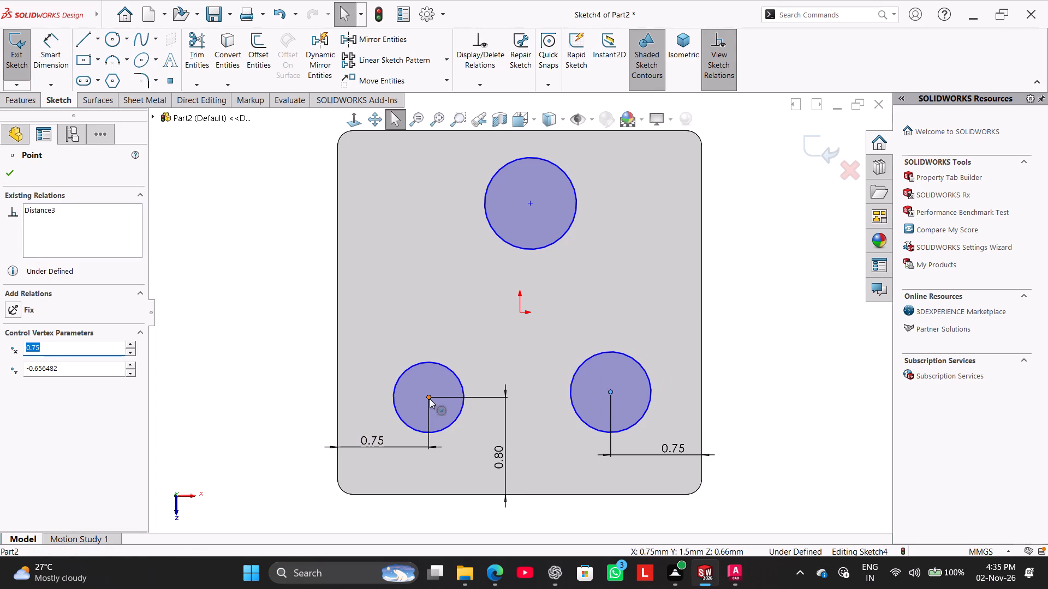
ctrl+click(430, 399)
click(36, 365)
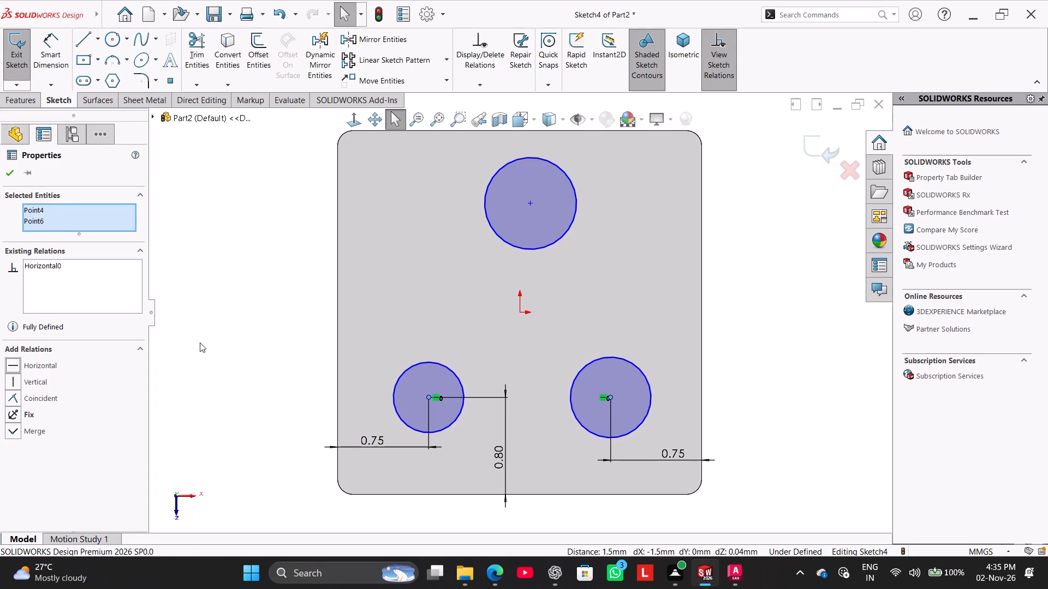
click(216, 309)
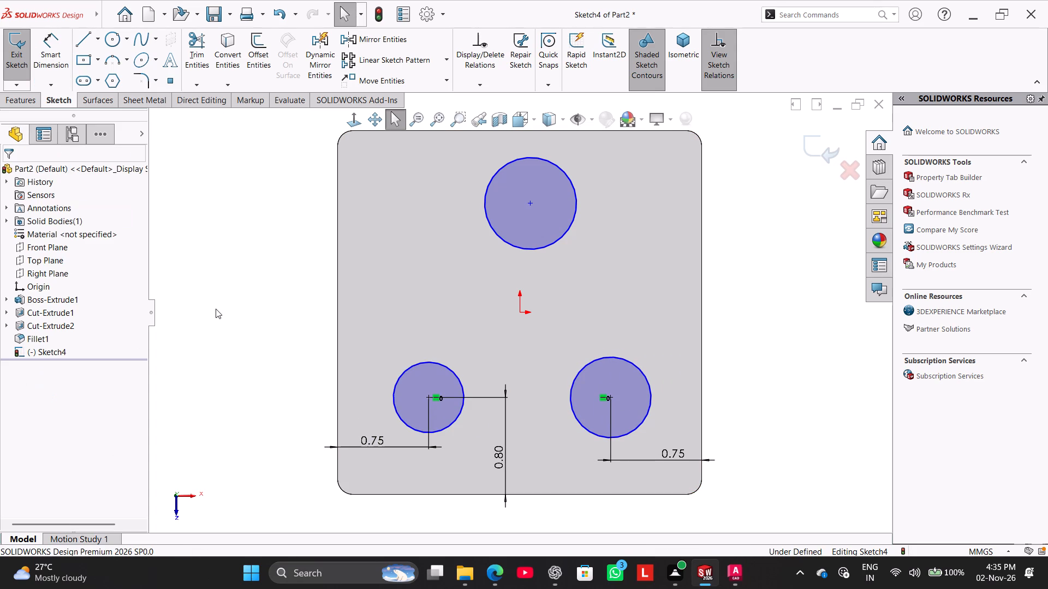
Dimension the rear circle's centre 2.2 mm from the front edge and 1.5 mm from the right side edge.
click(52, 52)
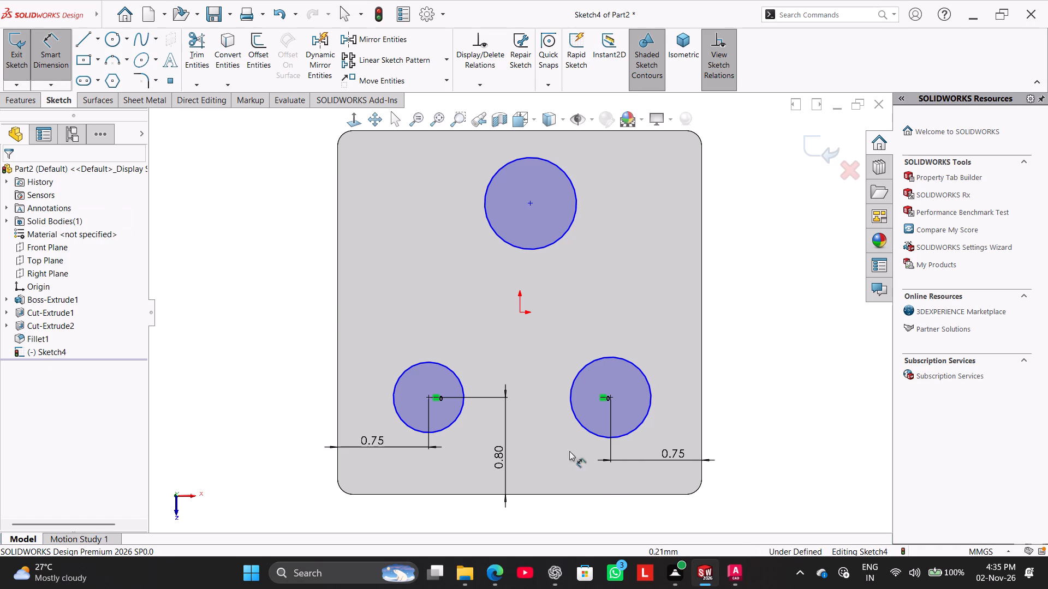
click(609, 494)
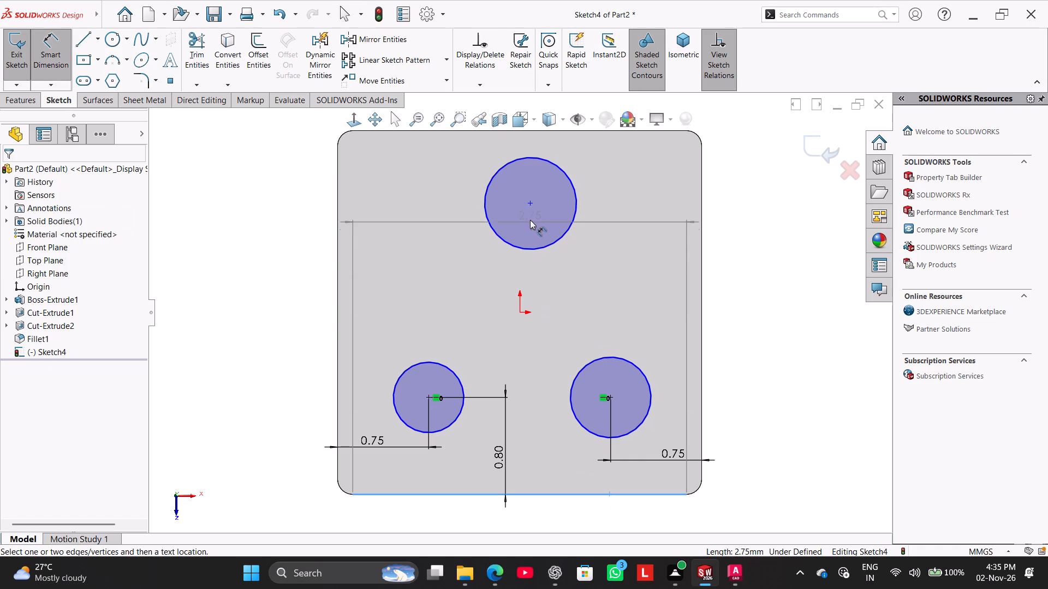
click(528, 203)
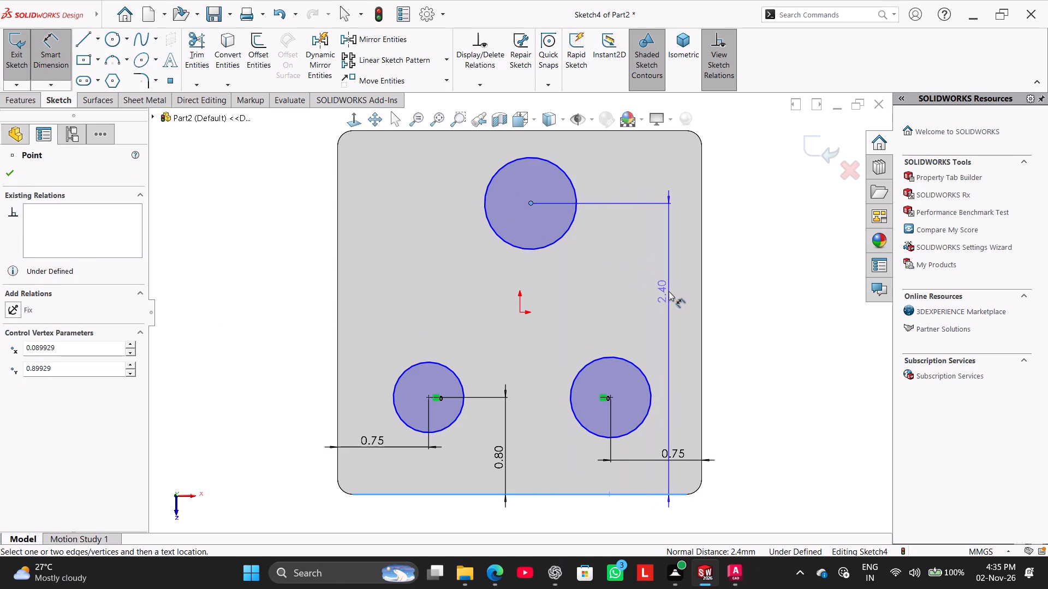
click(669, 291)
text(2.2)
key(Return)
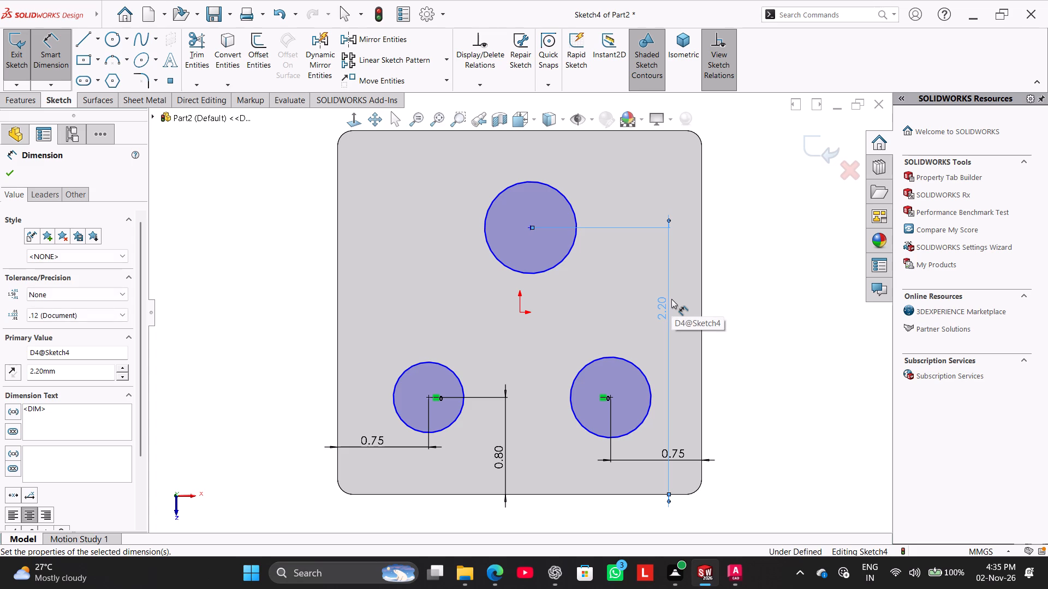
click(532, 225)
click(701, 218)
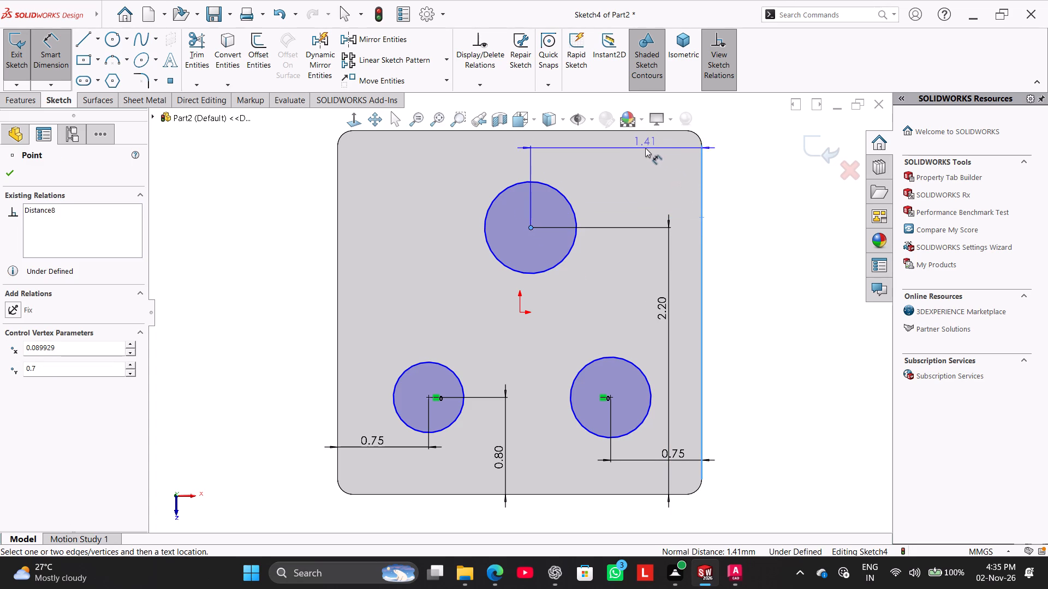
click(642, 160)
text(1.5)
key(Return)
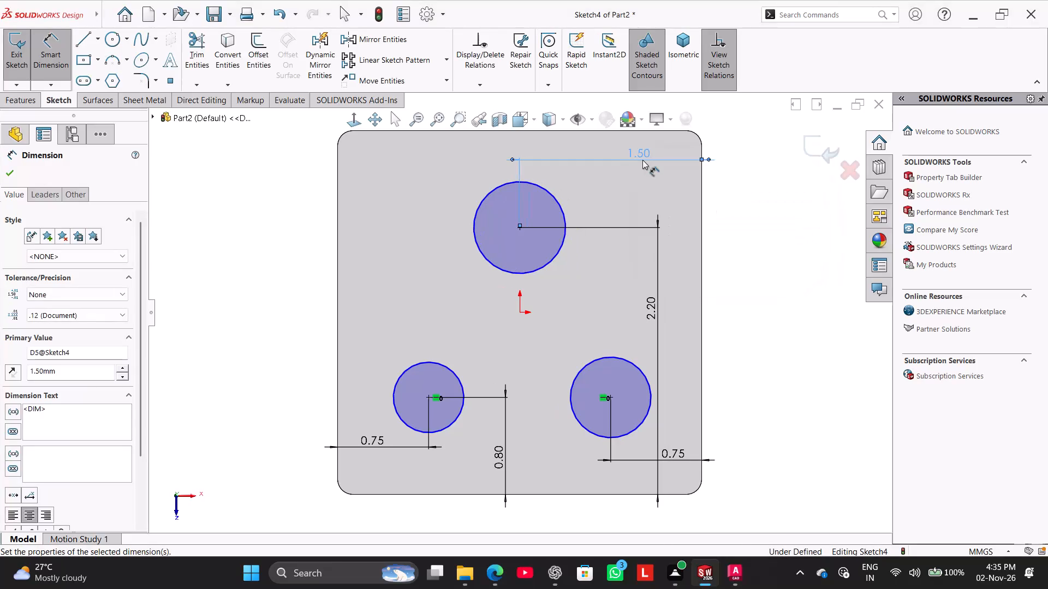
Dimension the circle diameters: 1 mm for the rear circle and 0.5 mm for each of the two front circles.
click(488, 195)
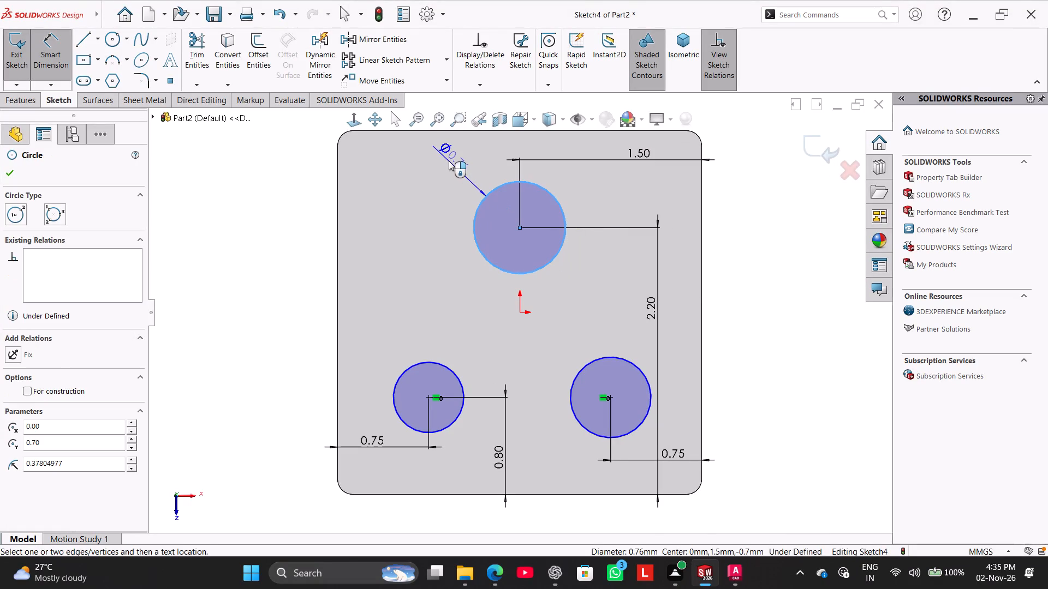
click(449, 161)
key(1)
key(Return)
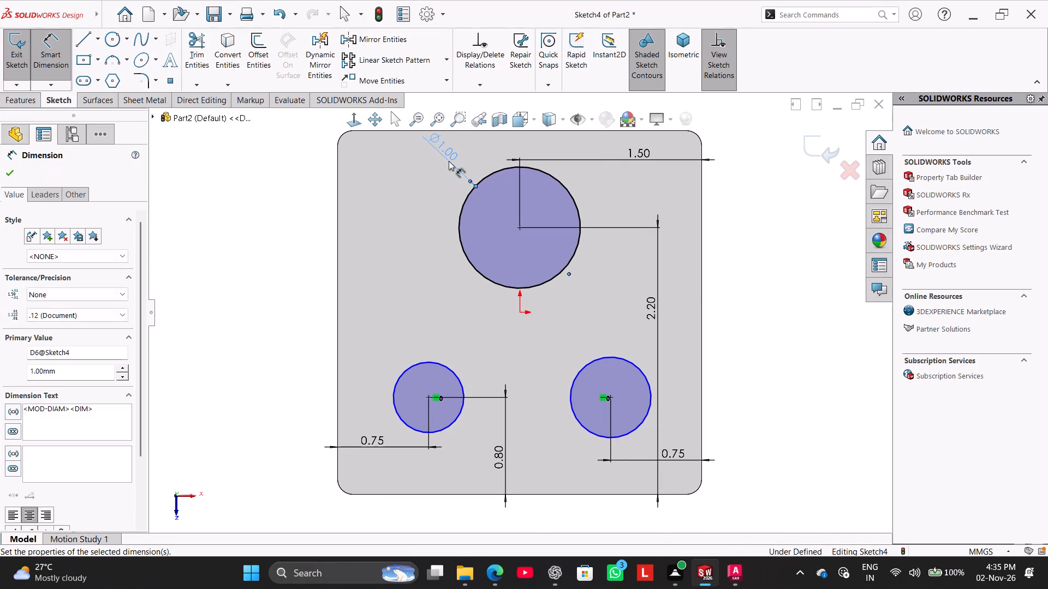
click(404, 369)
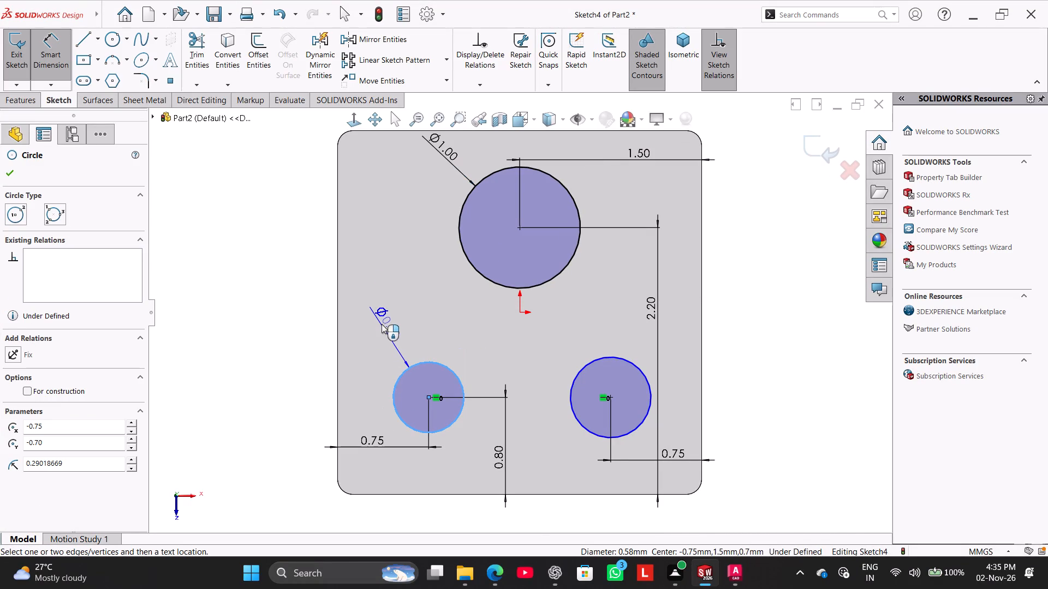
click(380, 323)
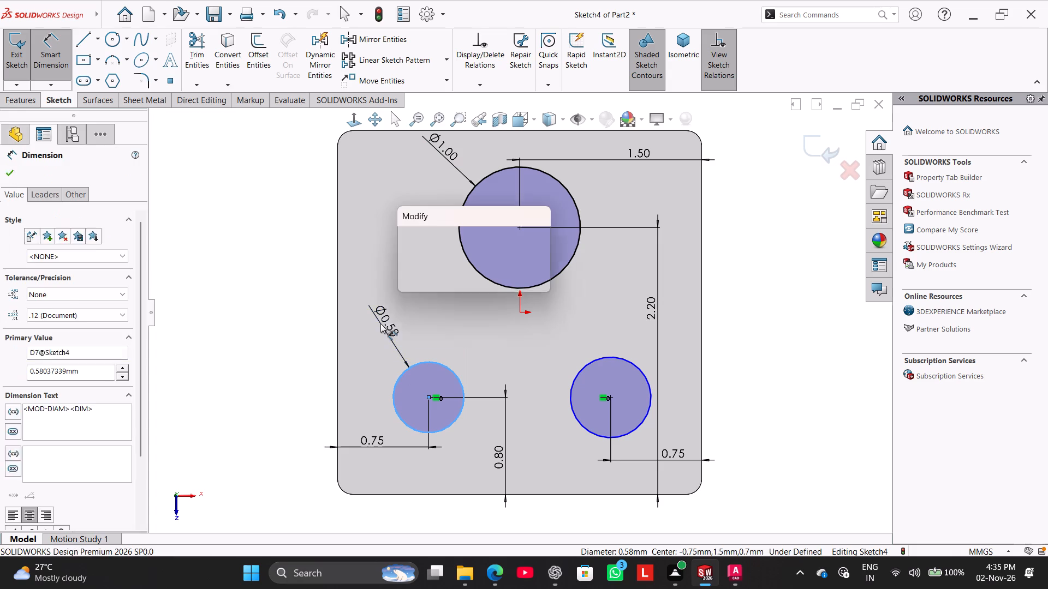
text(.5)
key(Return)
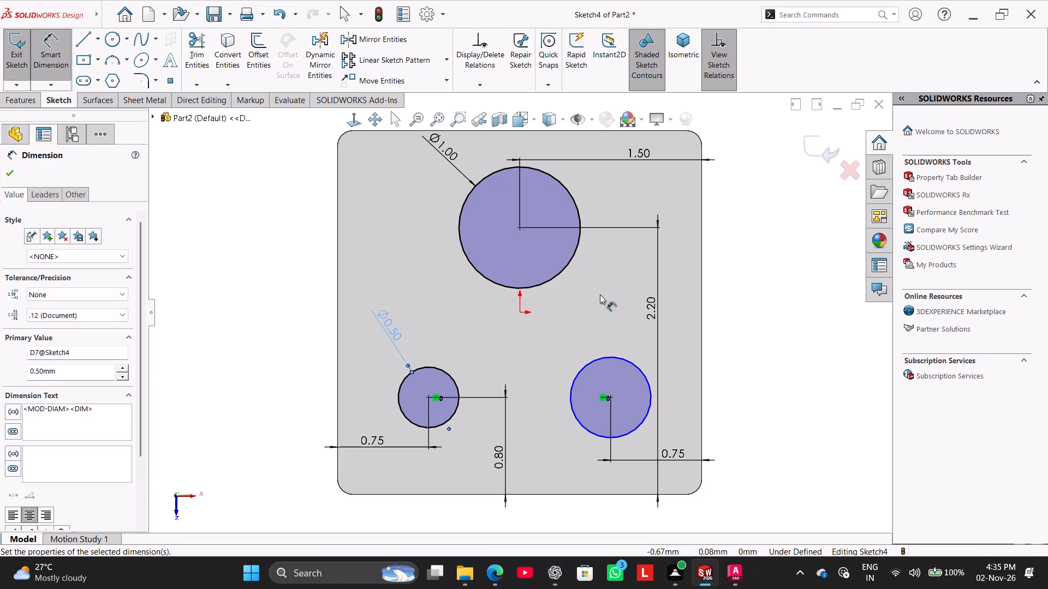
click(622, 360)
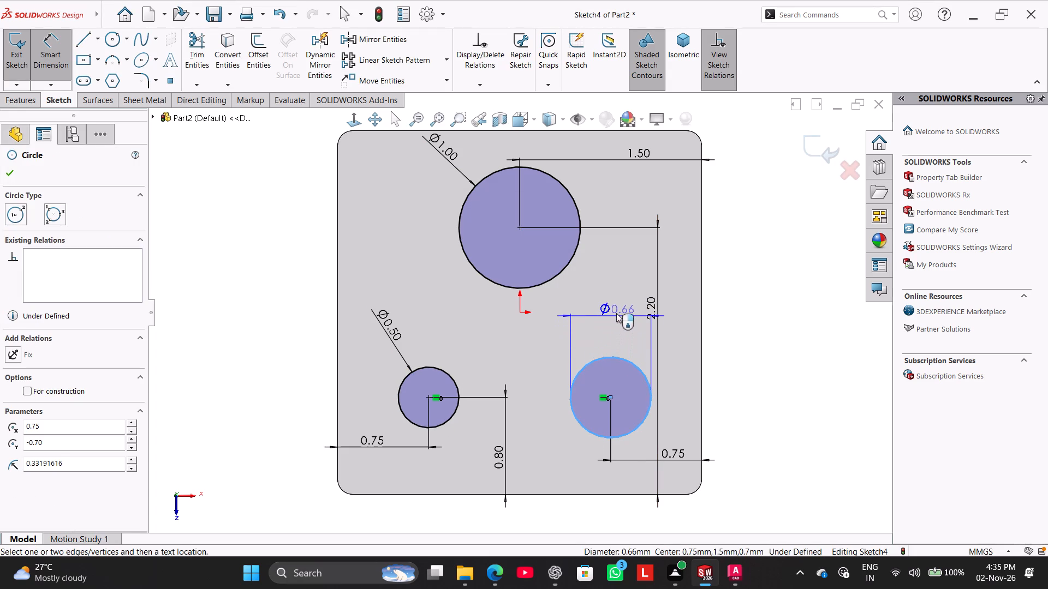
click(558, 309)
text(.5)
key(Return)
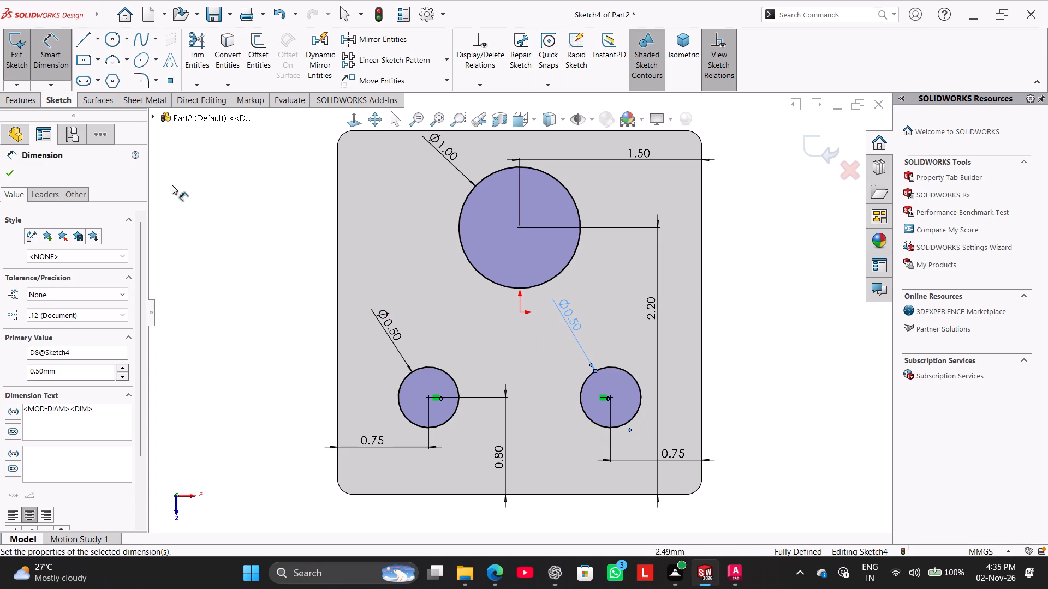
Cut-extrude the three top-face circles Through All to make the holes in the block.
click(17, 106)
click(204, 65)
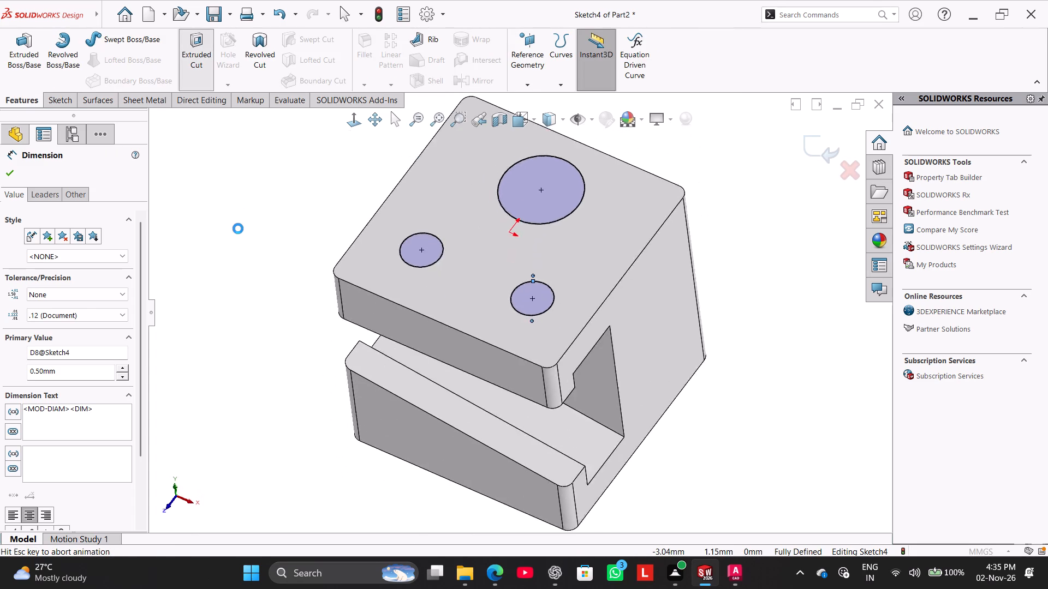
click(44, 251)
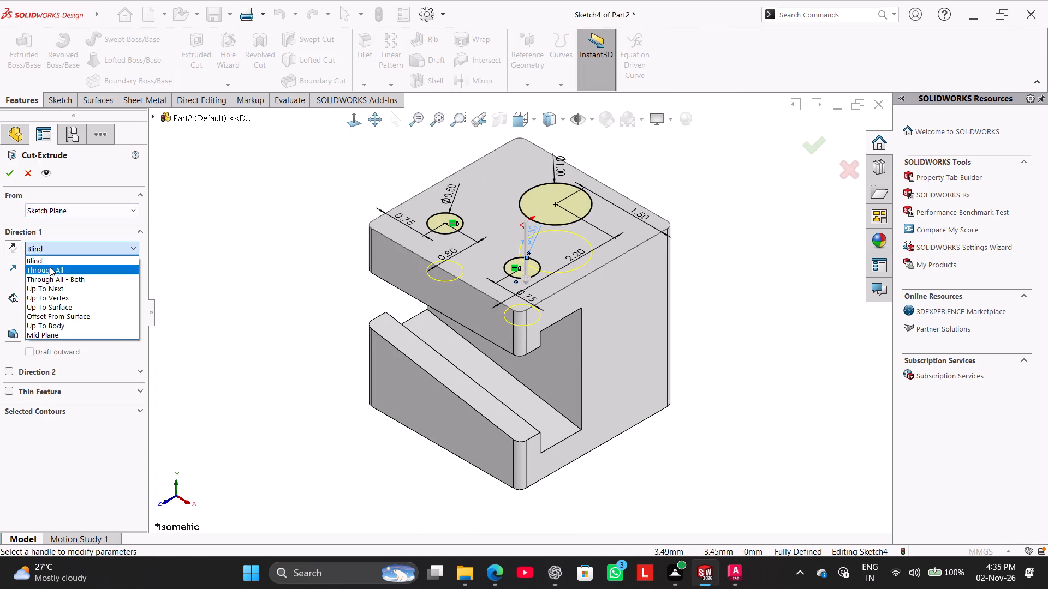
click(57, 285)
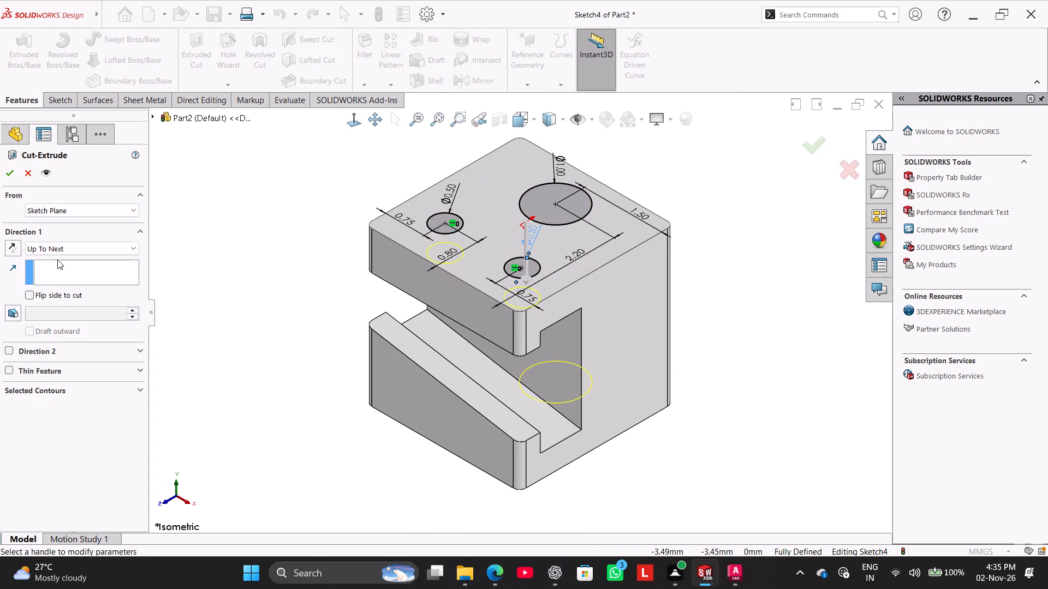
click(56, 248)
click(55, 269)
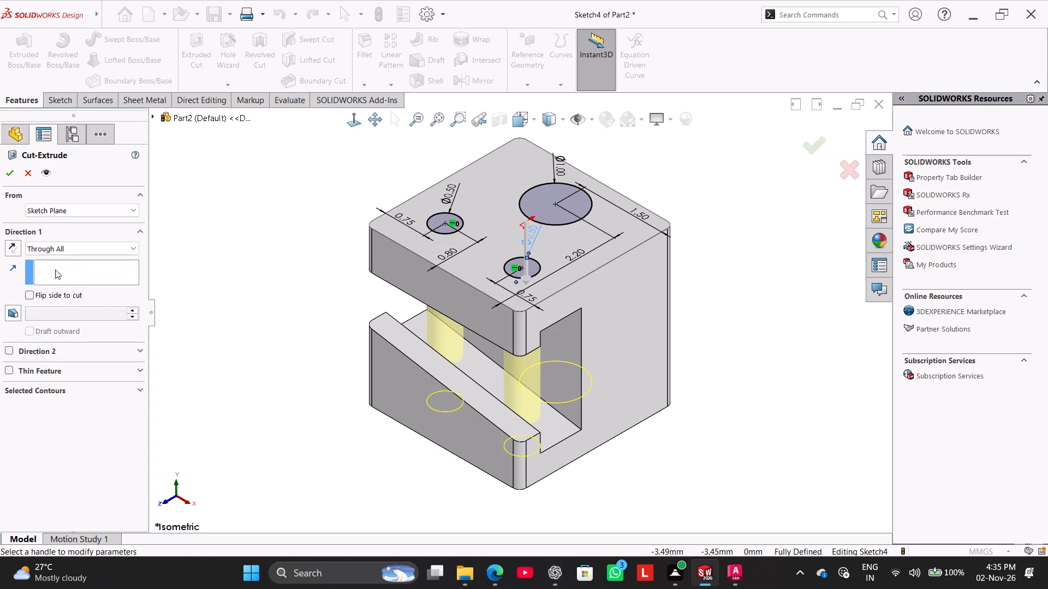
click(11, 173)
click(225, 256)
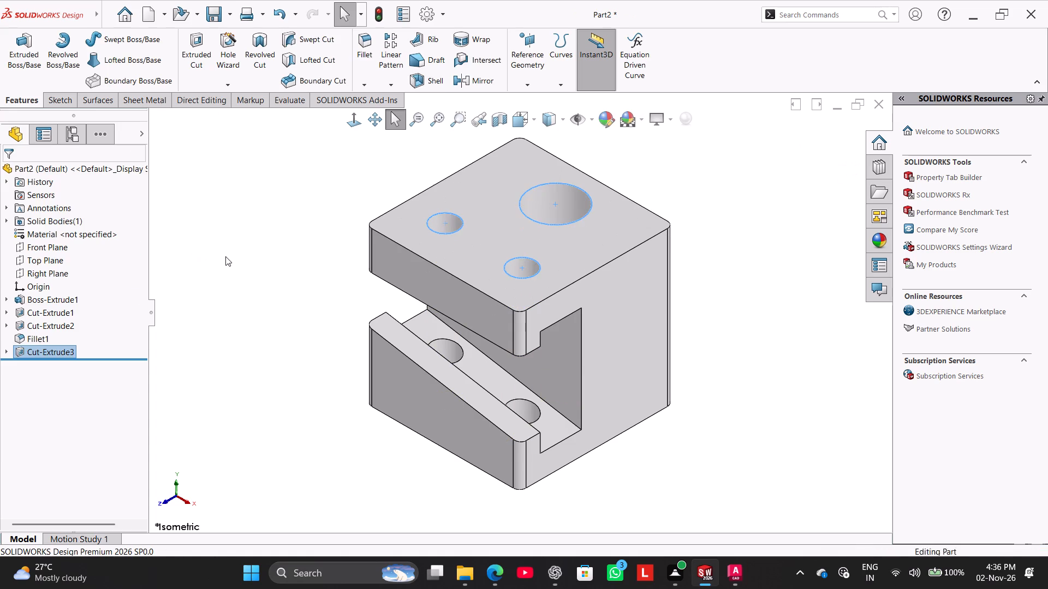
Save the part as C-Shape Mounting Bracket in SOLIDWORKS Part format in the Worked folder.
right_drag(246, 319, 378, 190)
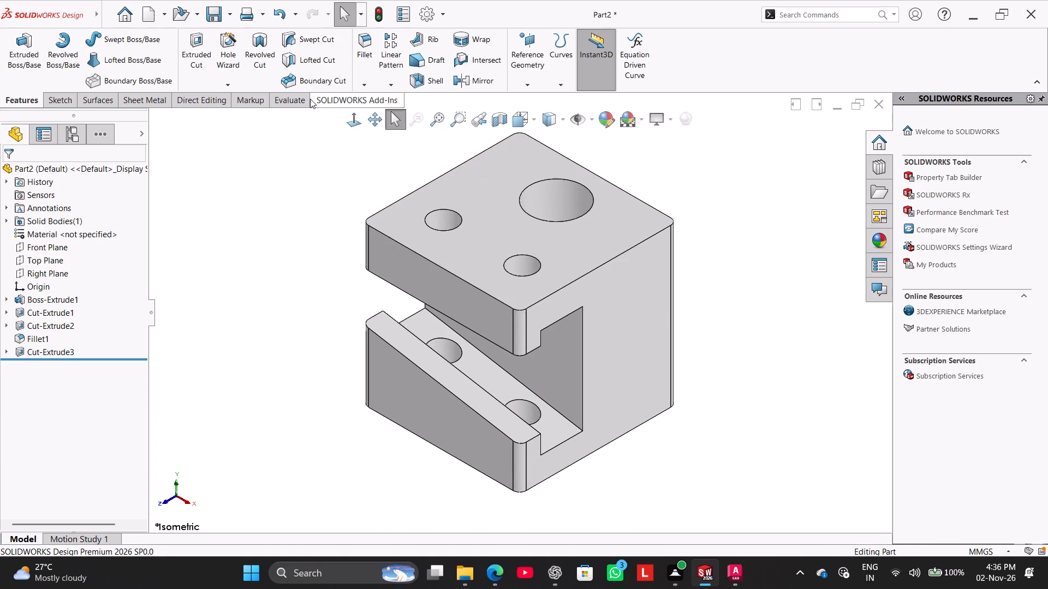
click(215, 10)
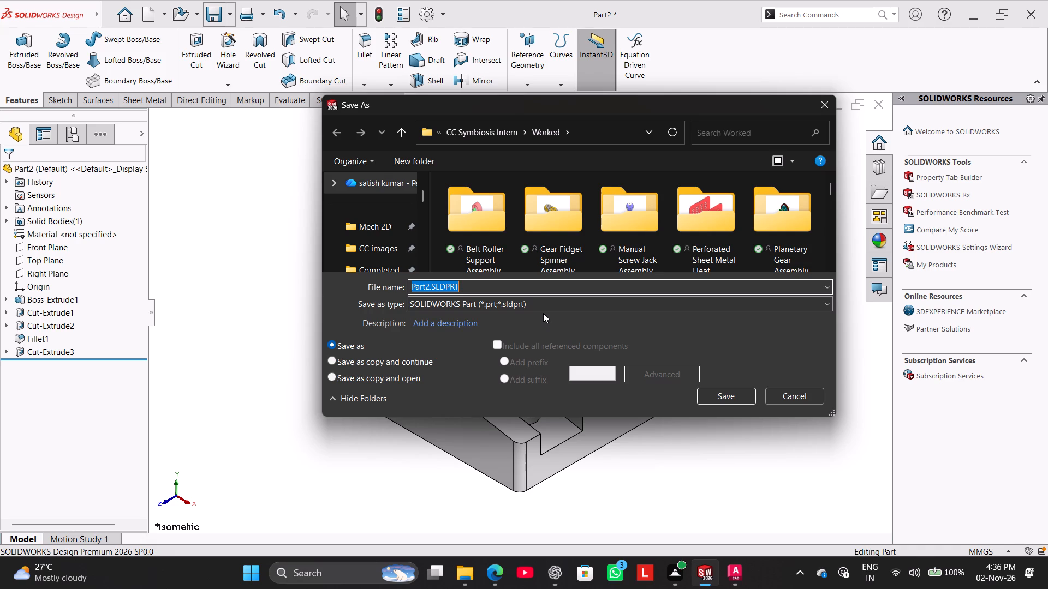
key(ctrl+v)
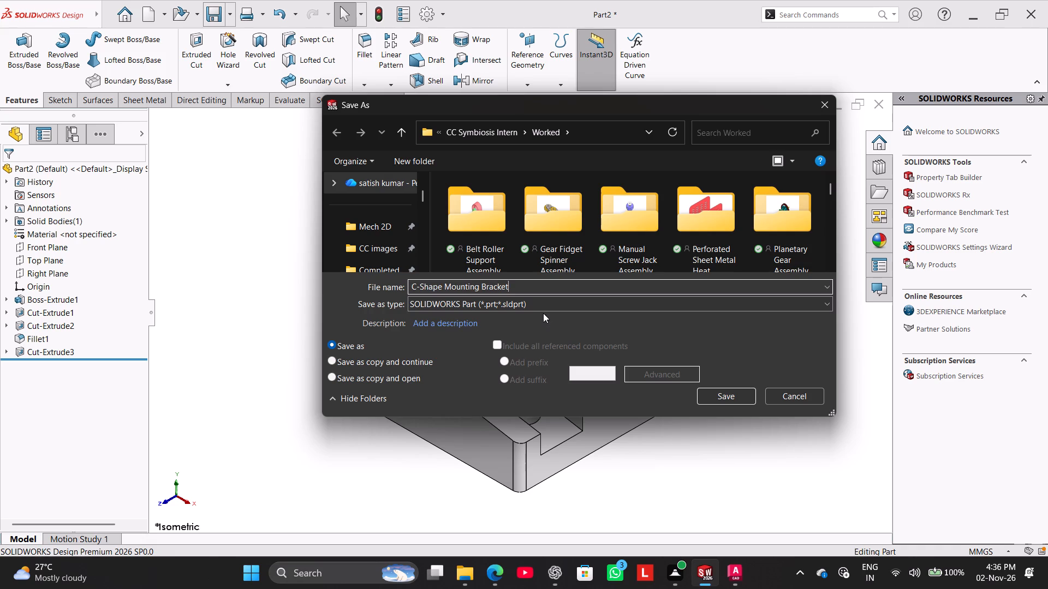
click(725, 396)
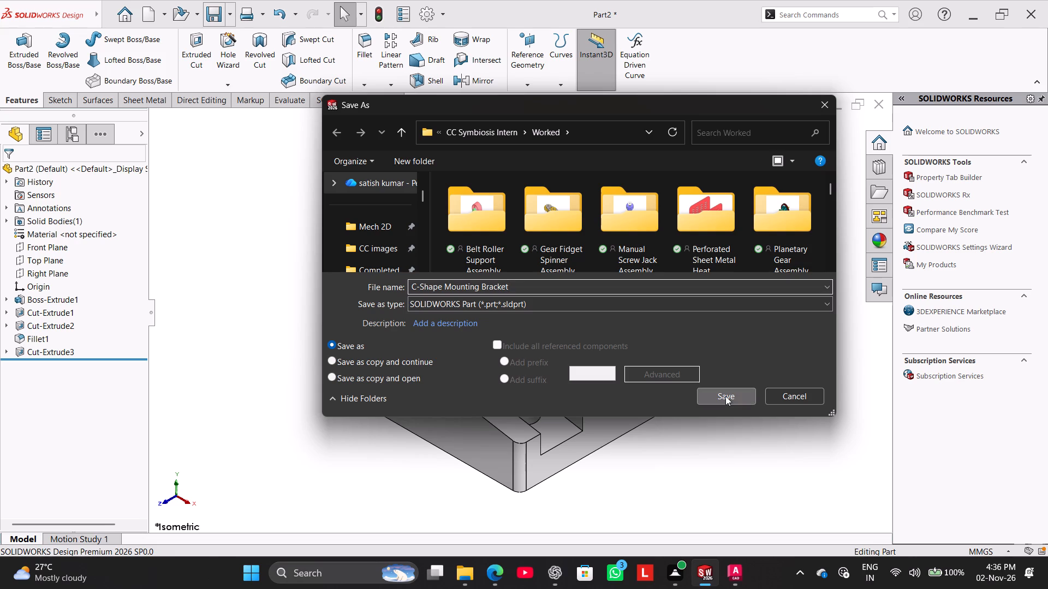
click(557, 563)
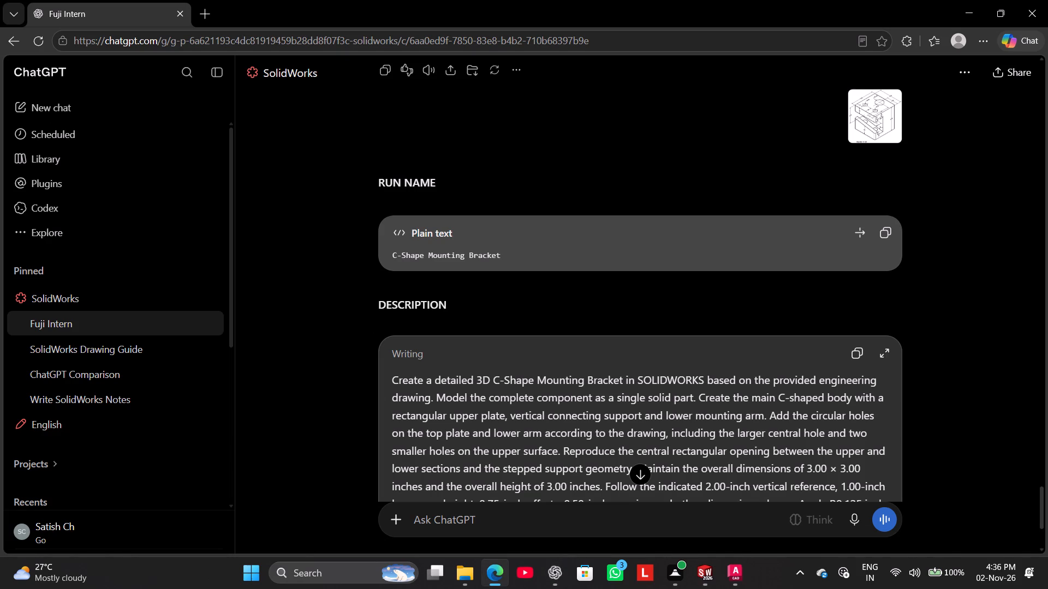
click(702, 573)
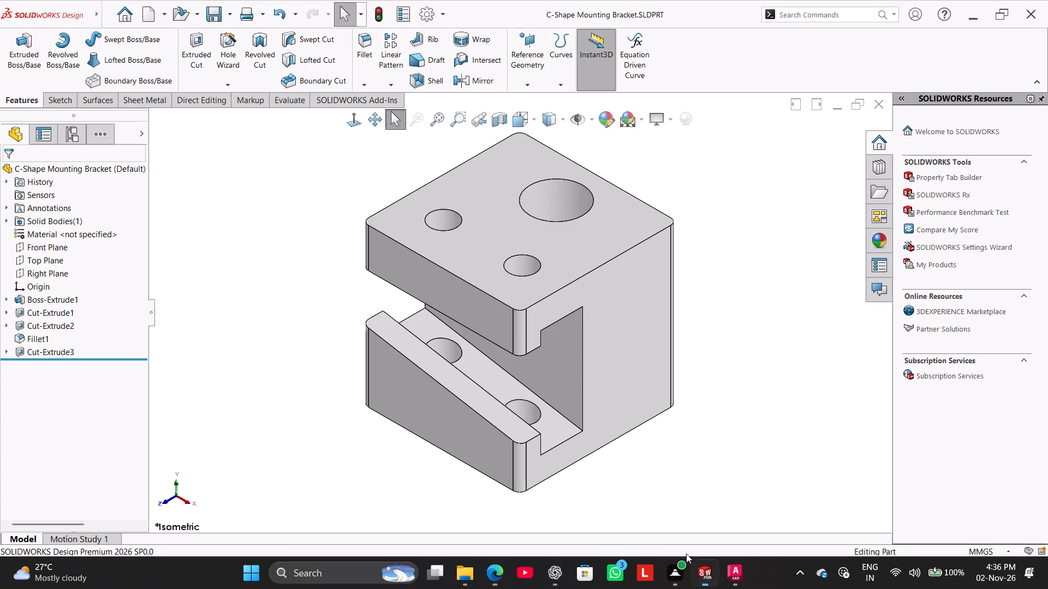
Save a copy of the bracket in Adobe Portable Document Format (*.pdf).
click(234, 11)
click(239, 50)
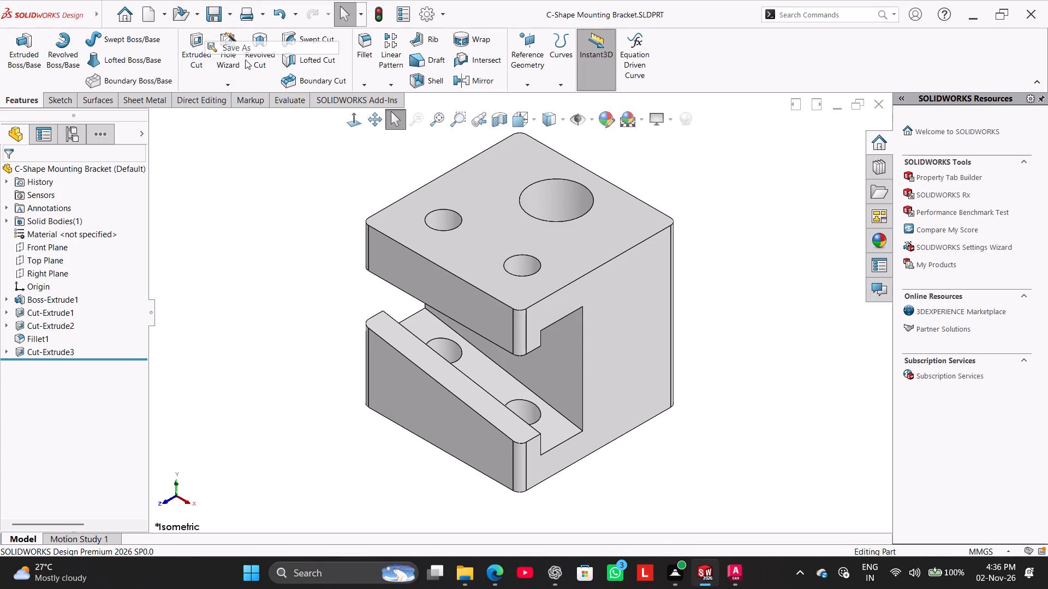
click(526, 308)
click(533, 105)
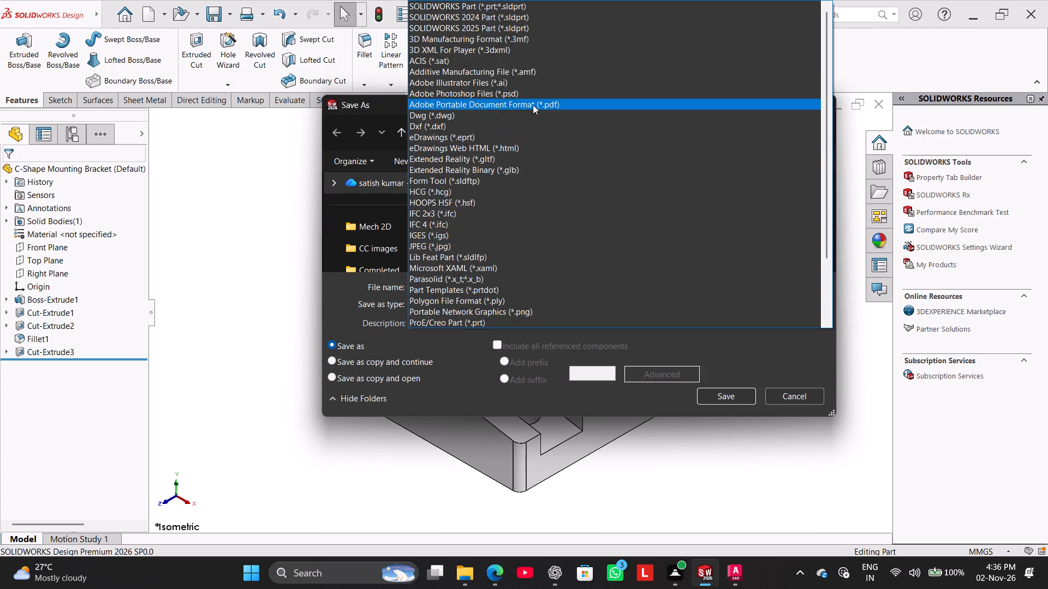
click(714, 416)
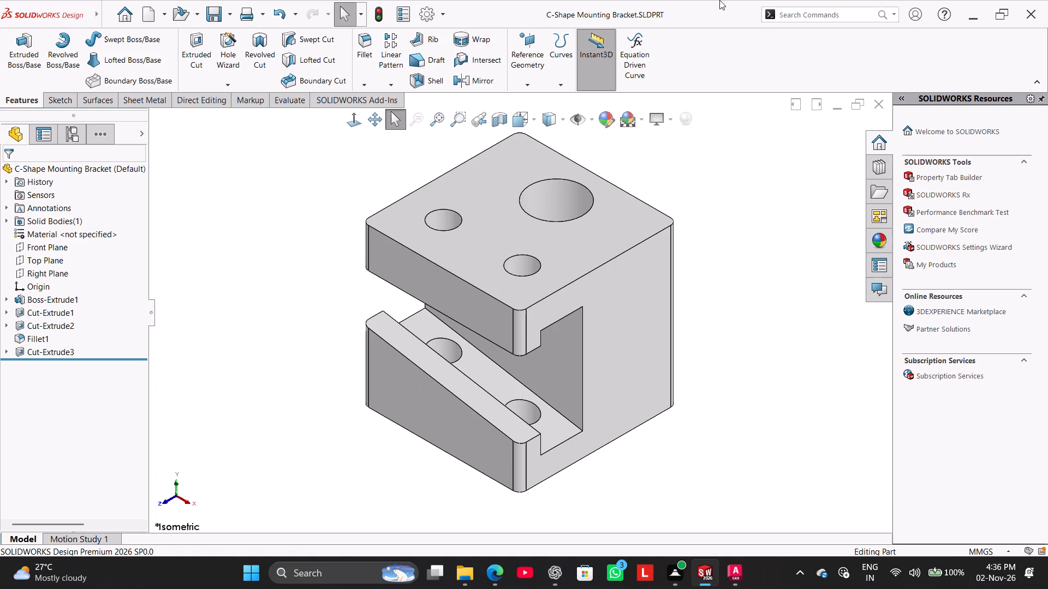
Close the C-Shape Mounting Bracket part document.
click(877, 111)
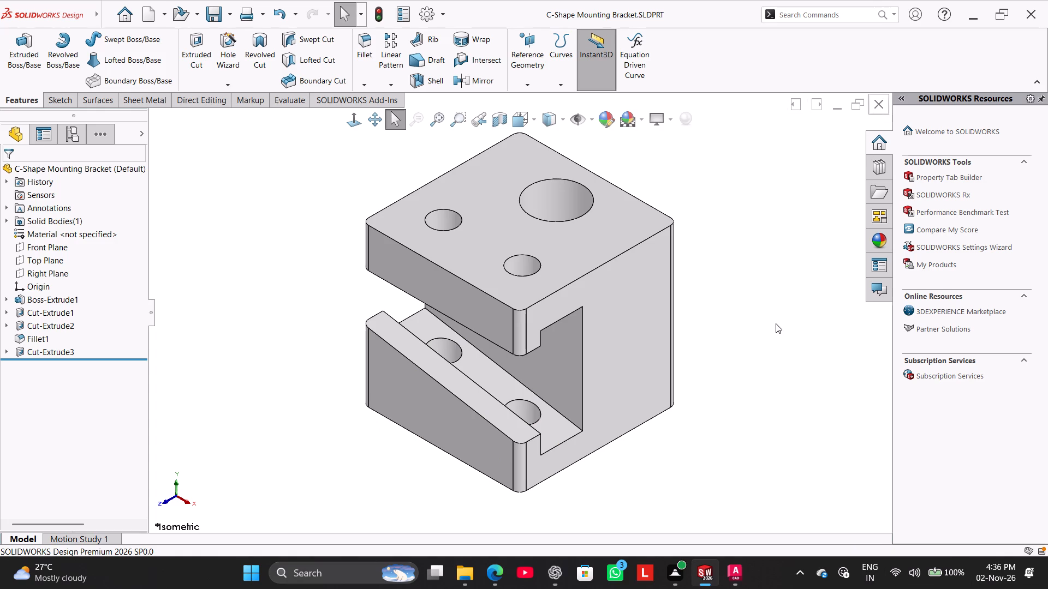